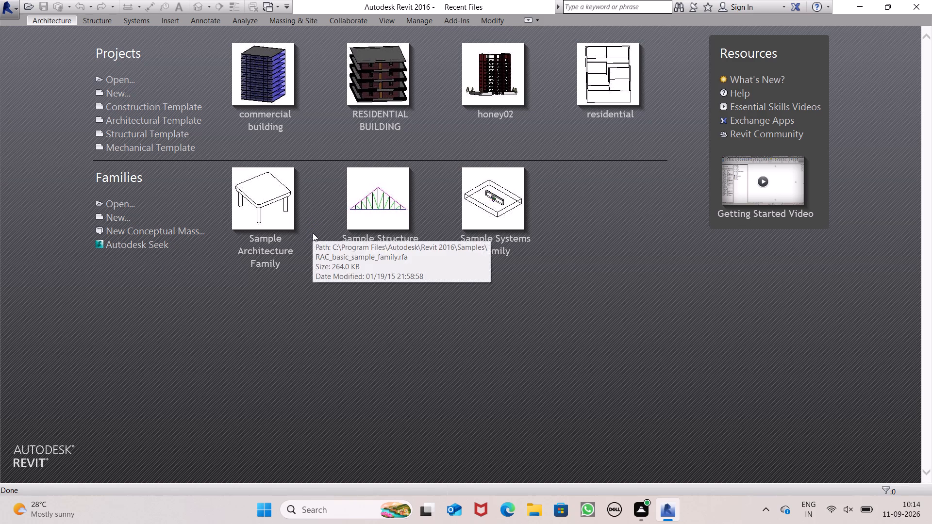
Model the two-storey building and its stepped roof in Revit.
Create a new project from the Architectural Template.
left_click(155, 92)
left_click(124, 93)
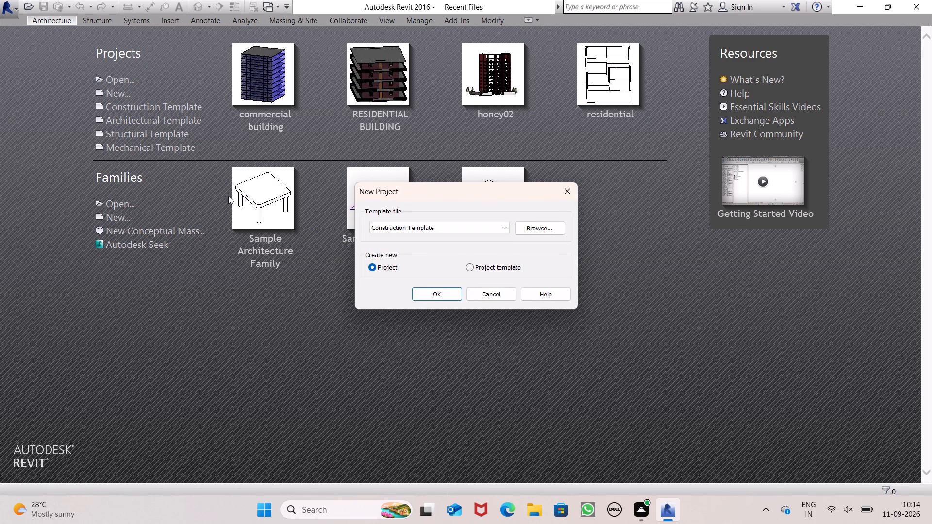
left_click(480, 231)
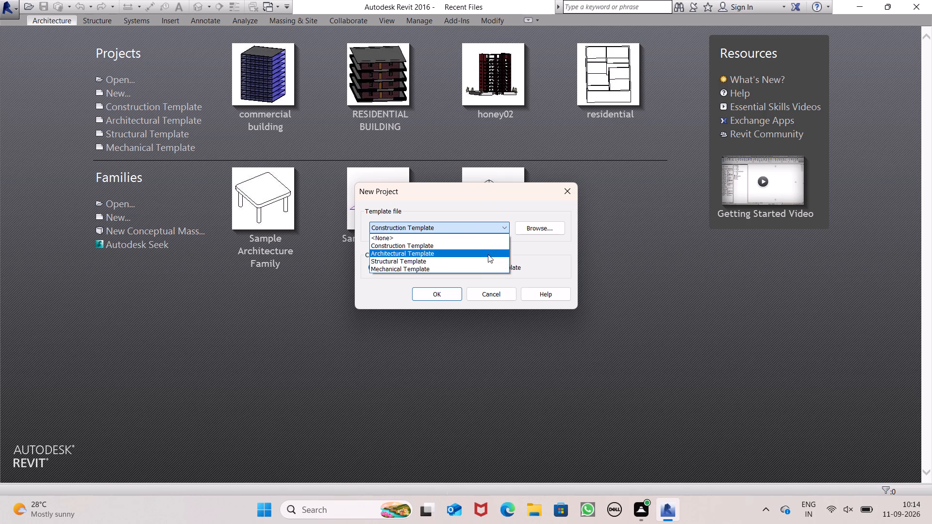
left_click(488, 254)
left_click(445, 300)
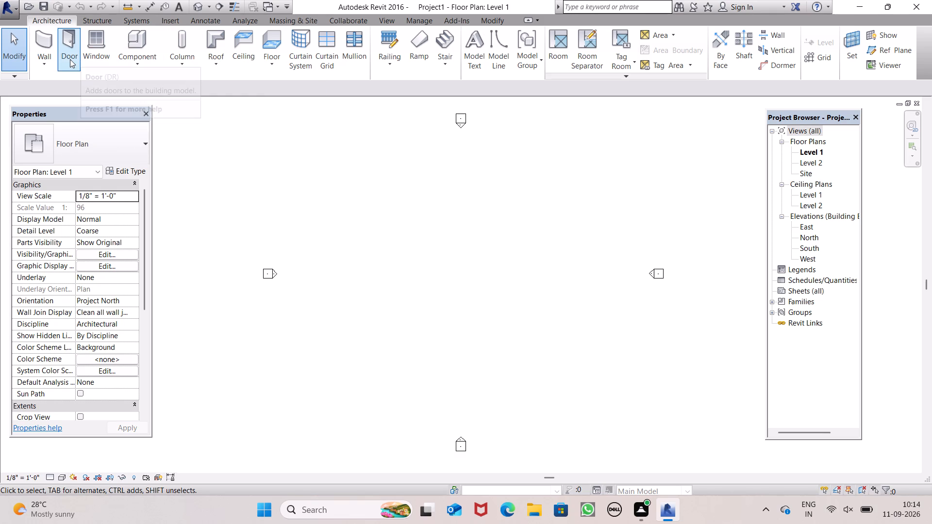
Draw a rectangular enclosure of Generic - 8" architectural walls on Level 1, about 76' wide by 68' deep, between the elevation markers.
left_click(44, 62)
left_click(53, 84)
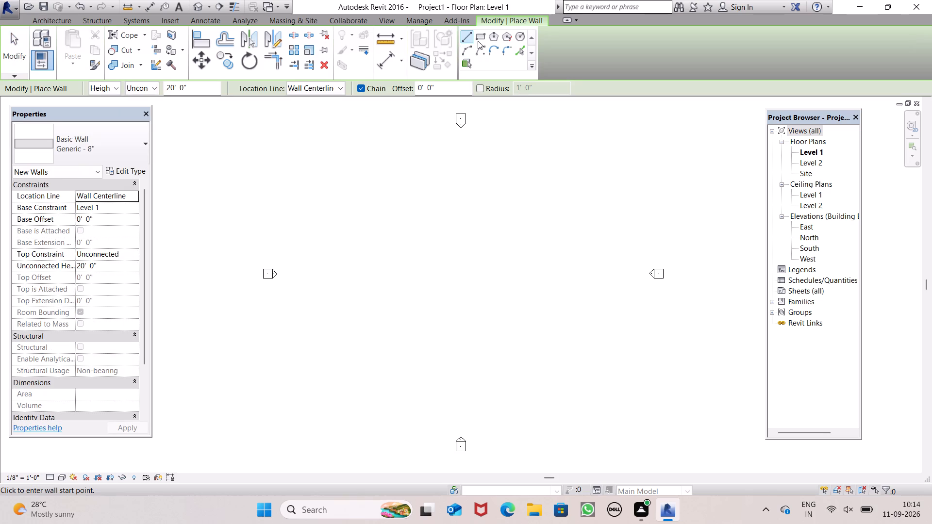
left_click(478, 41)
left_click(378, 199)
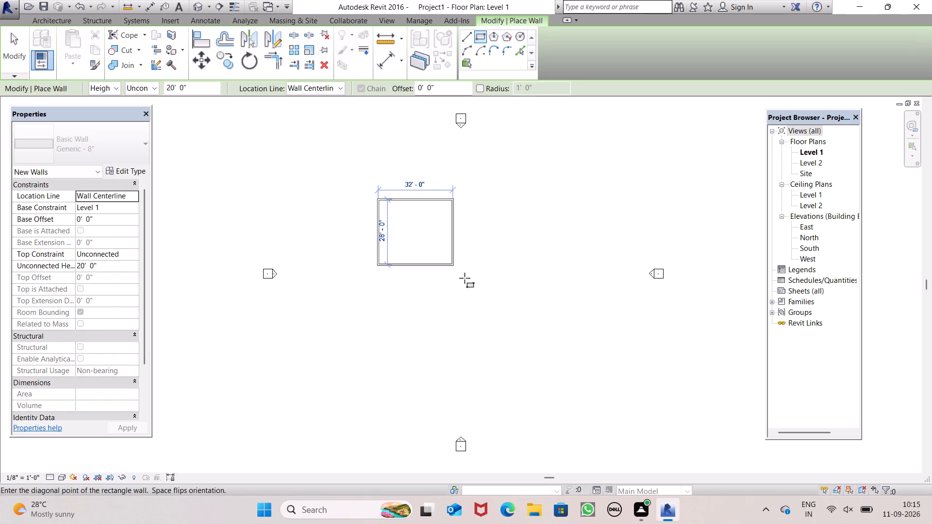
left_click(554, 360)
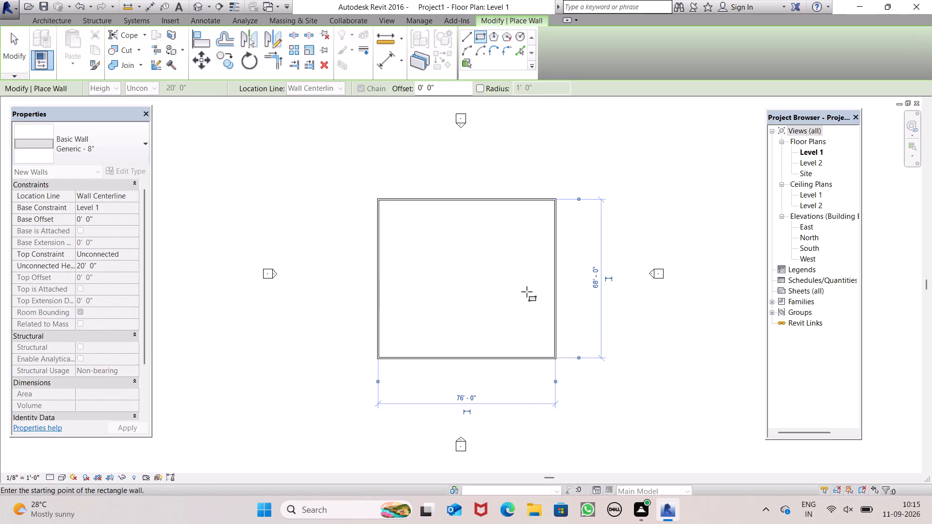
key("Escape")
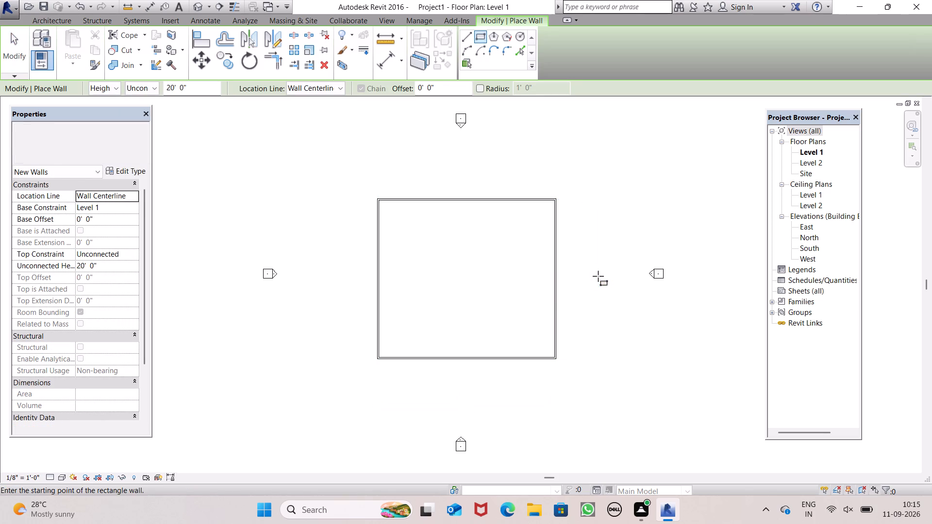
key("Escape")
Set the enclosure's east-west width to 50' by moving the east wall.
left_click(555, 315)
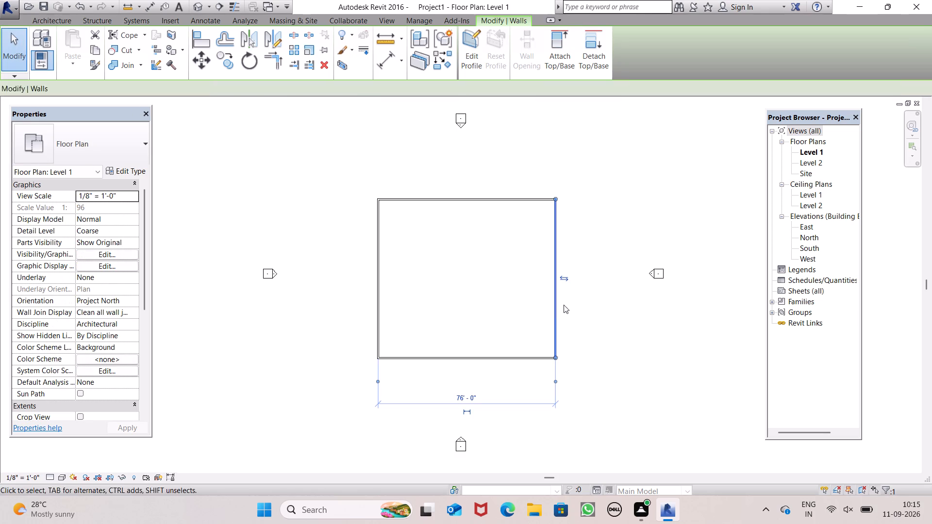
left_click(462, 399)
key("BackSpace")
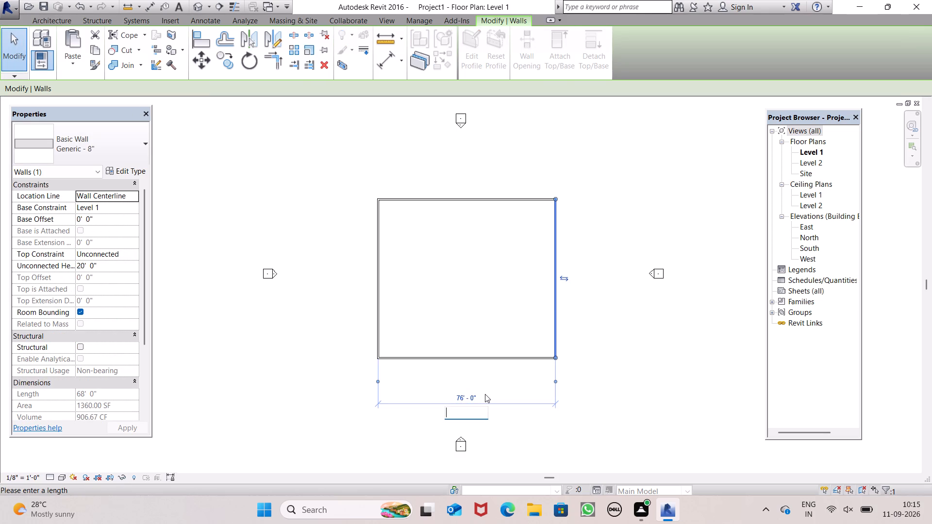
type("50'")
key("Return")
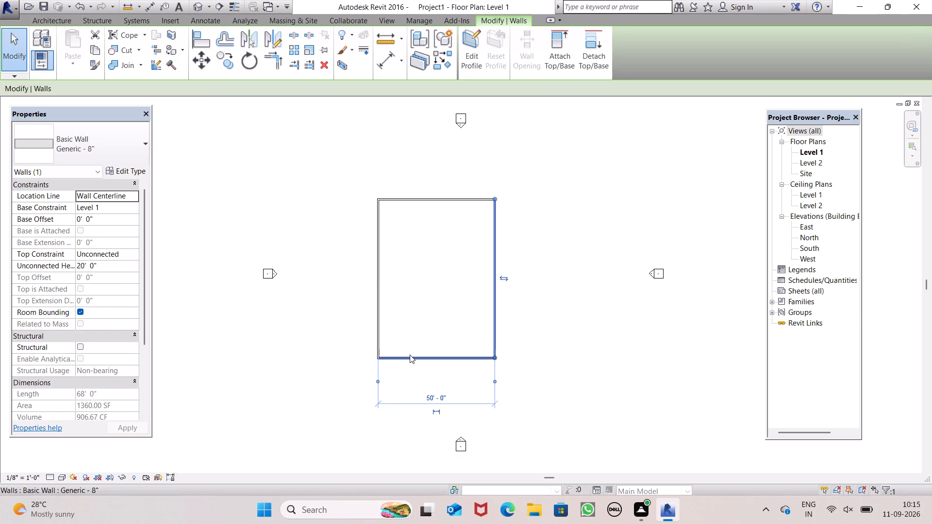
Set the enclosure's north-south depth to 60' by moving the south wall, making its dimension permanent.
left_click(412, 358)
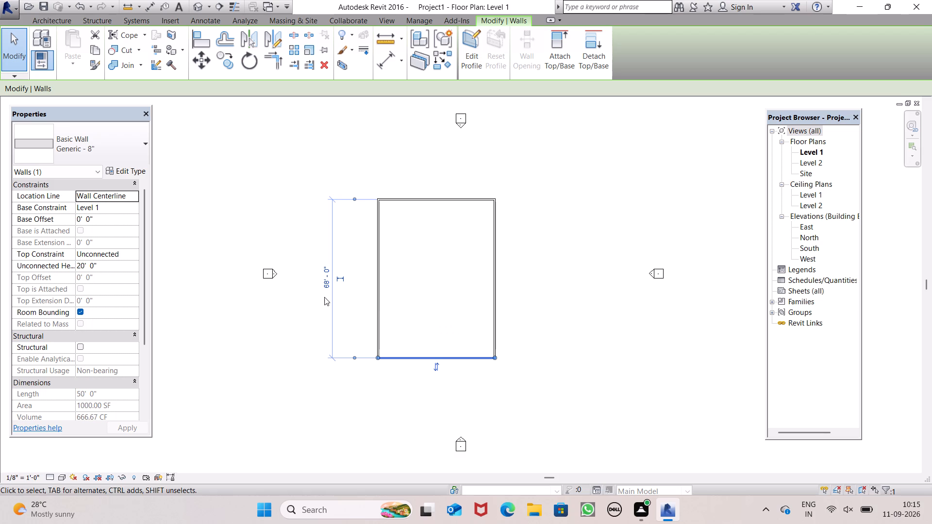
left_click(336, 282)
left_click(329, 285)
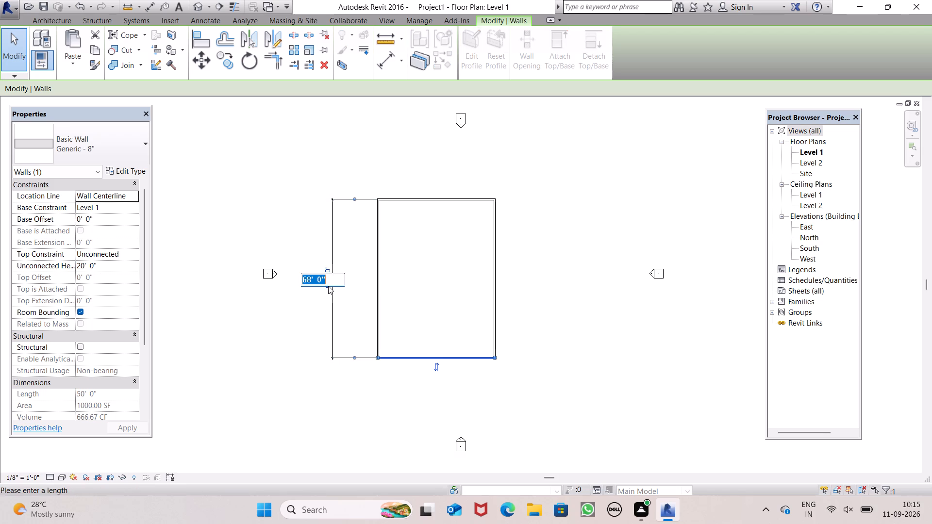
key("BackSpace")
type("60'")
key("Return")
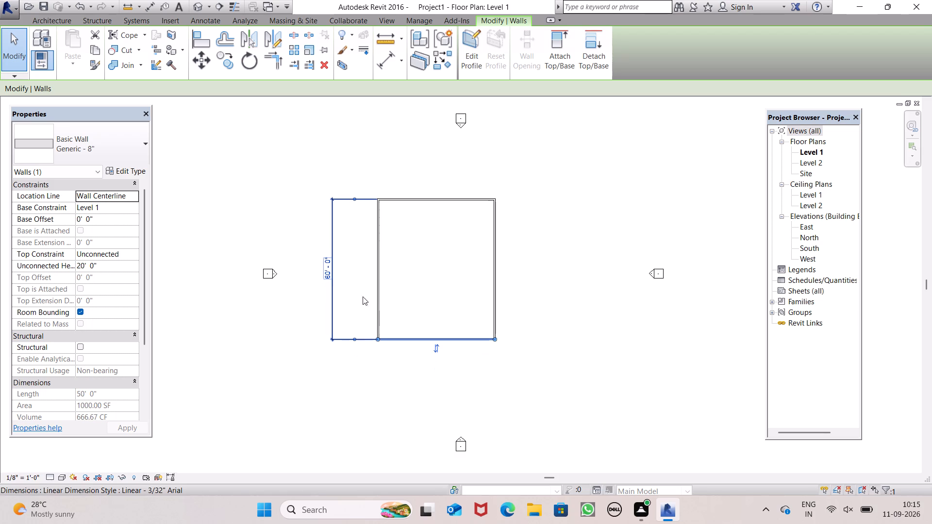
left_click_drag(538, 380, 525, 370)
left_click(510, 260)
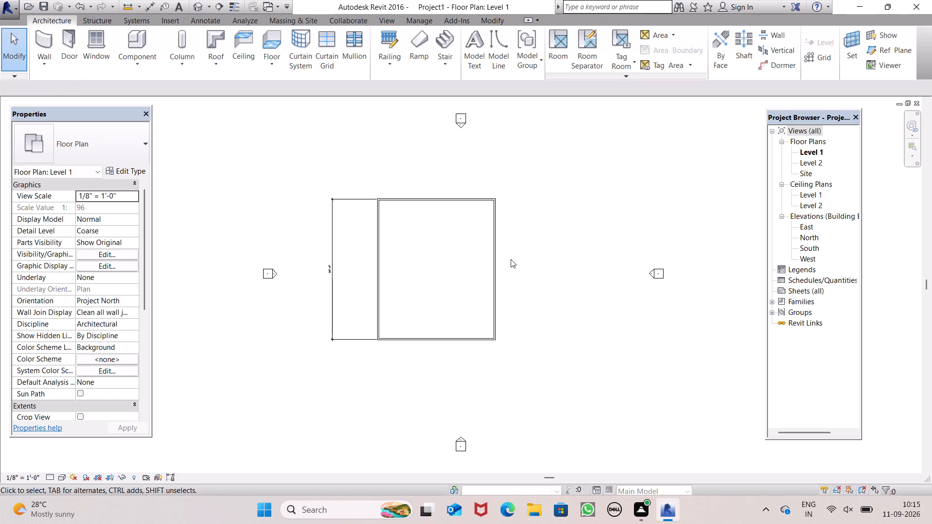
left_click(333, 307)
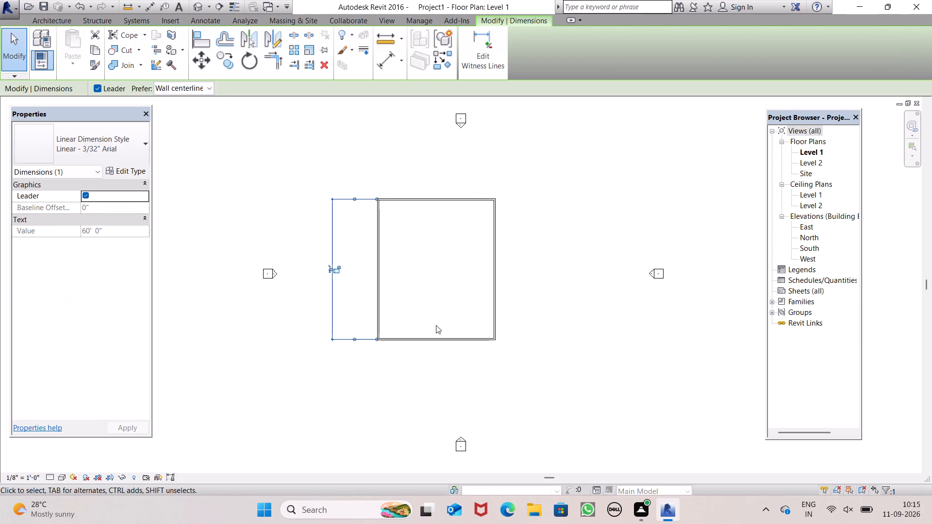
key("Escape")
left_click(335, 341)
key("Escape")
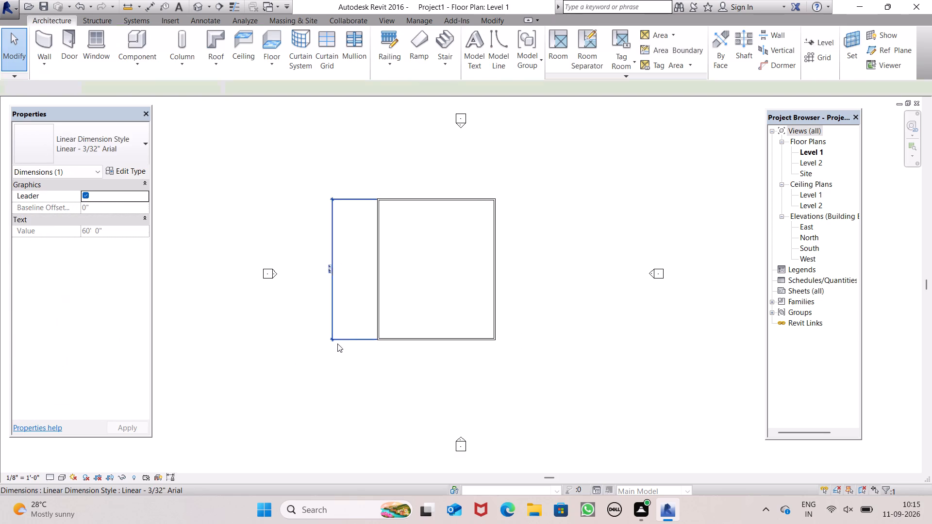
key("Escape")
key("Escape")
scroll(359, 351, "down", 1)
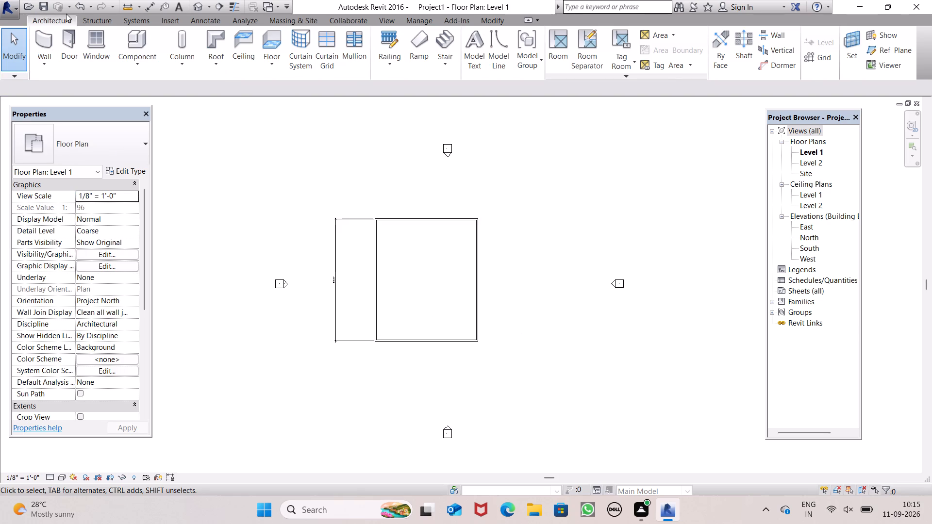
Examine the wall enclosure in the default 3D view and return to the Level 1 floor plan.
left_click(195, 10)
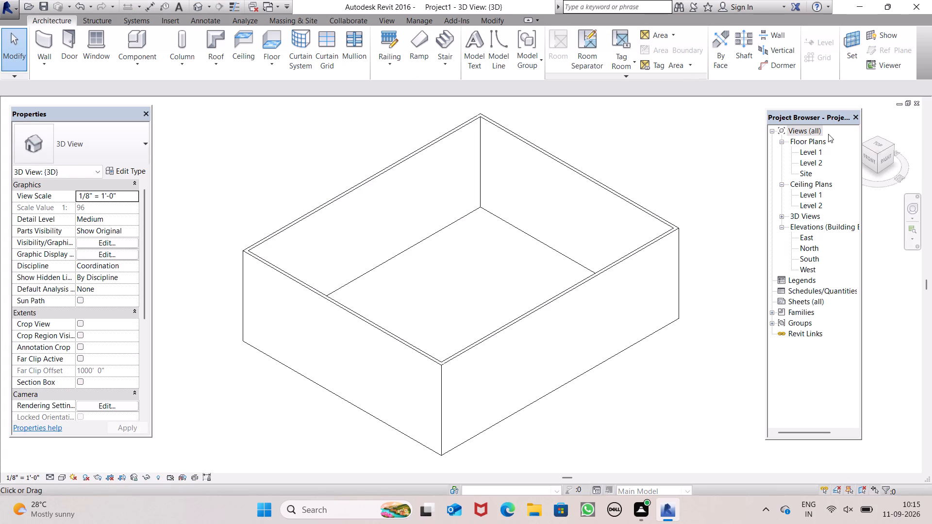
double_click(805, 151)
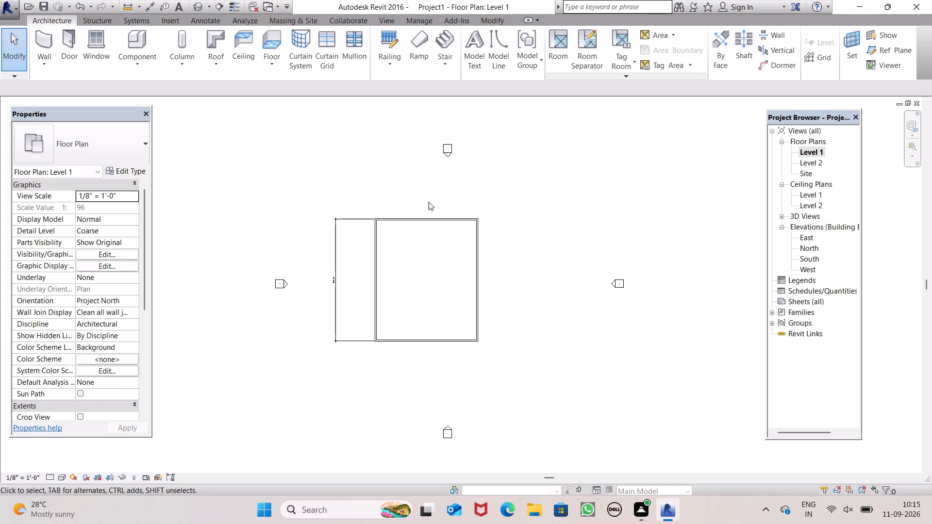
Delete the permanent depth dimension beside the enclosure's west wall.
scroll(525, 328, "up", 5)
scroll(366, 202, "down", 6)
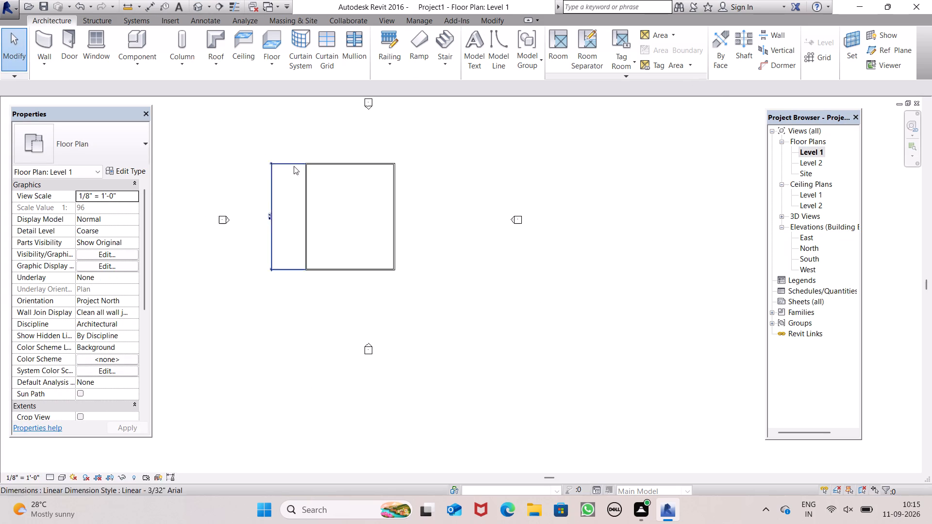
left_click(292, 164)
key("Delete")
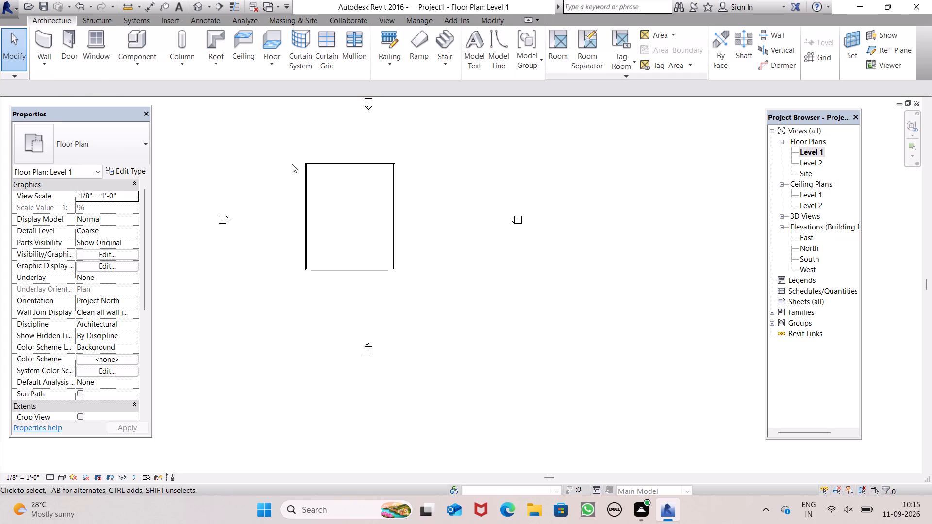
Draw an L-shaped partition starting about 16'-6" along the south wall from the west, running about 18'-6" north, and turning to the east wall.
scroll(453, 263, "up", 1)
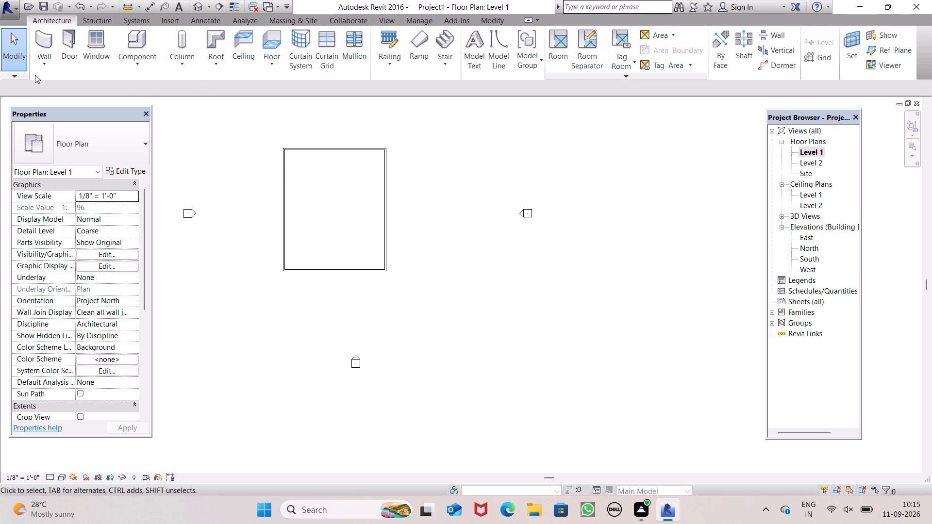
left_click(52, 55)
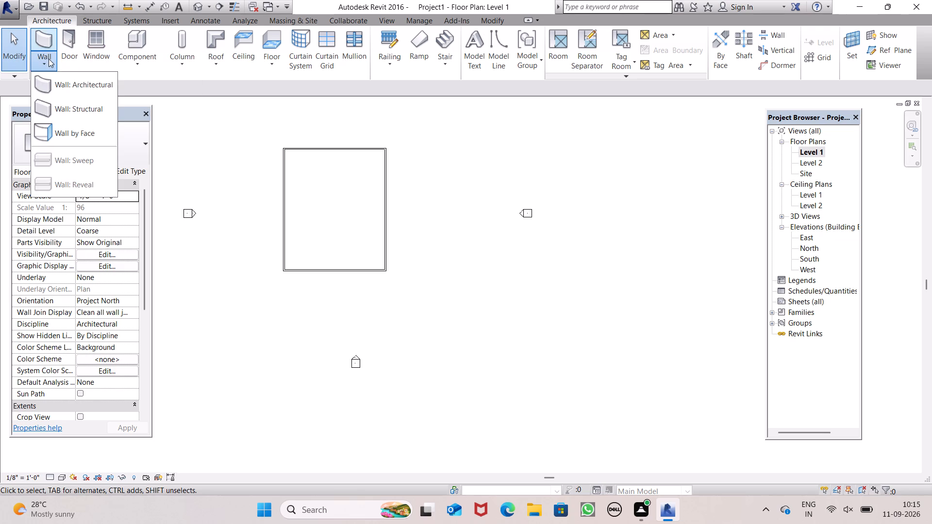
left_click(55, 91)
left_click(466, 40)
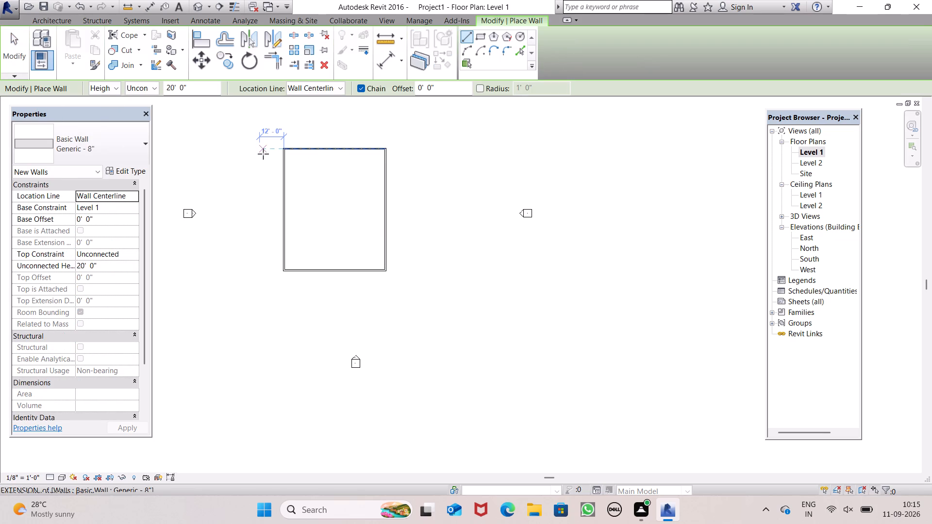
scroll(263, 154, "up", 3)
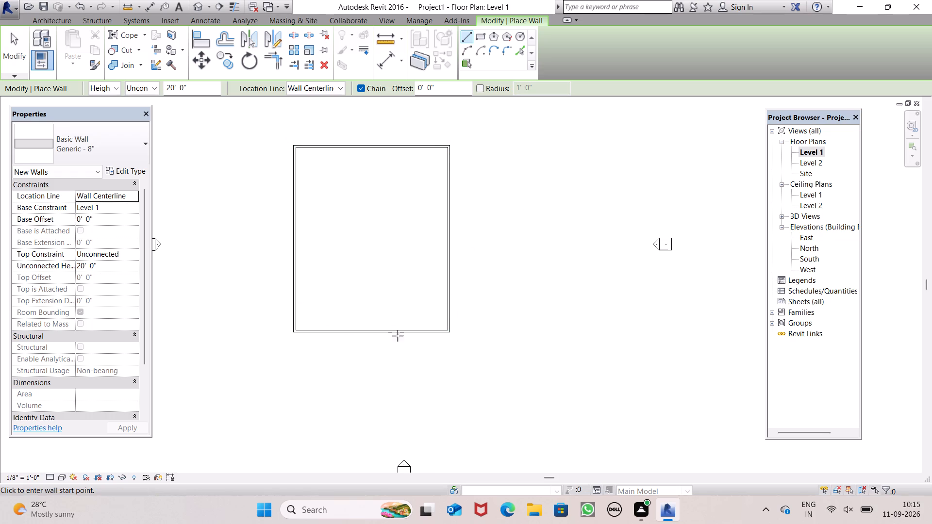
scroll(387, 313, "up", 6)
scroll(387, 313, "down", 1)
scroll(375, 324, "up", 1)
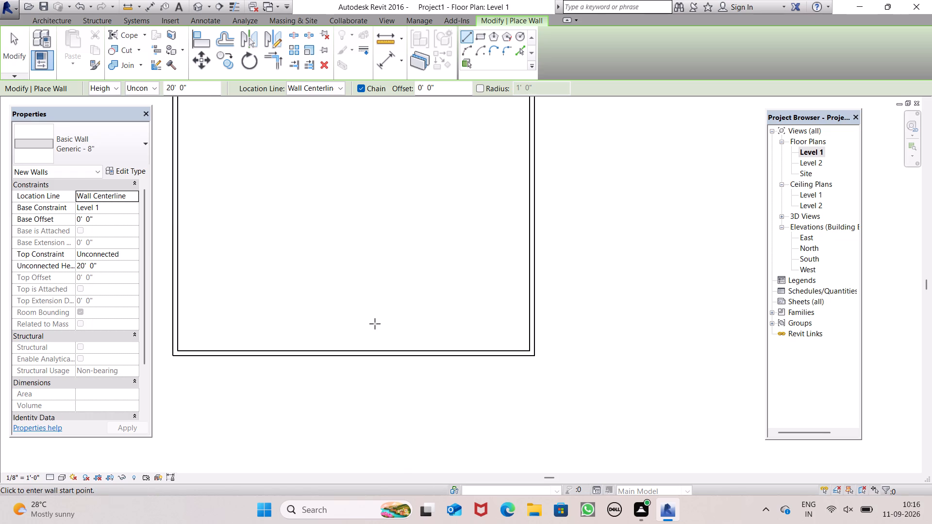
left_click(293, 347)
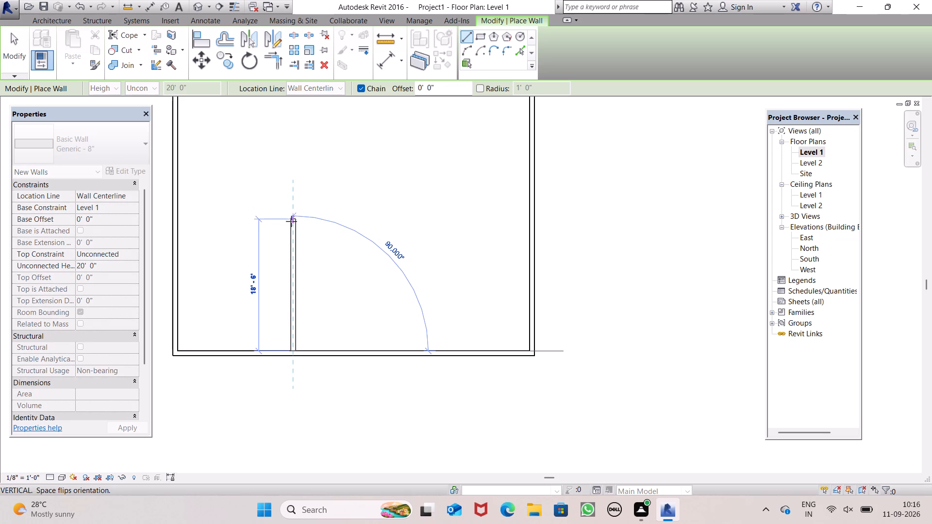
left_click(290, 219)
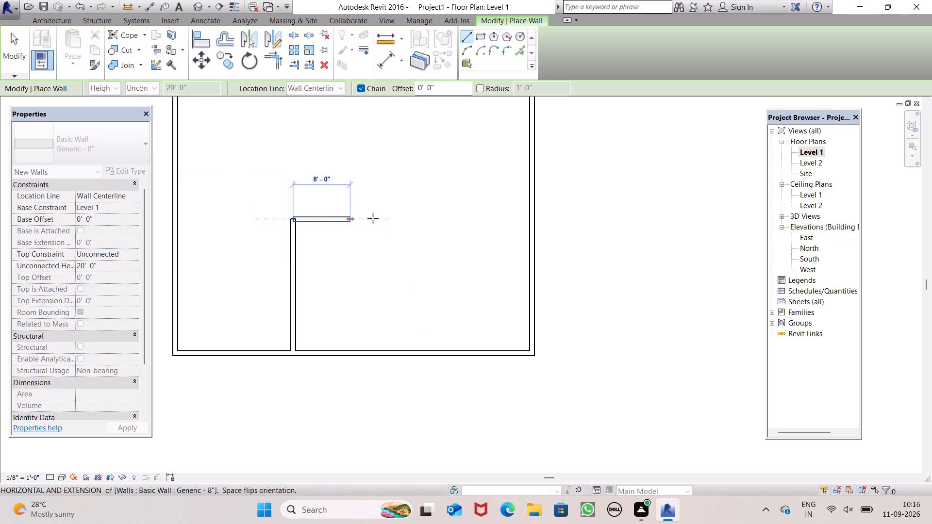
left_click(527, 215)
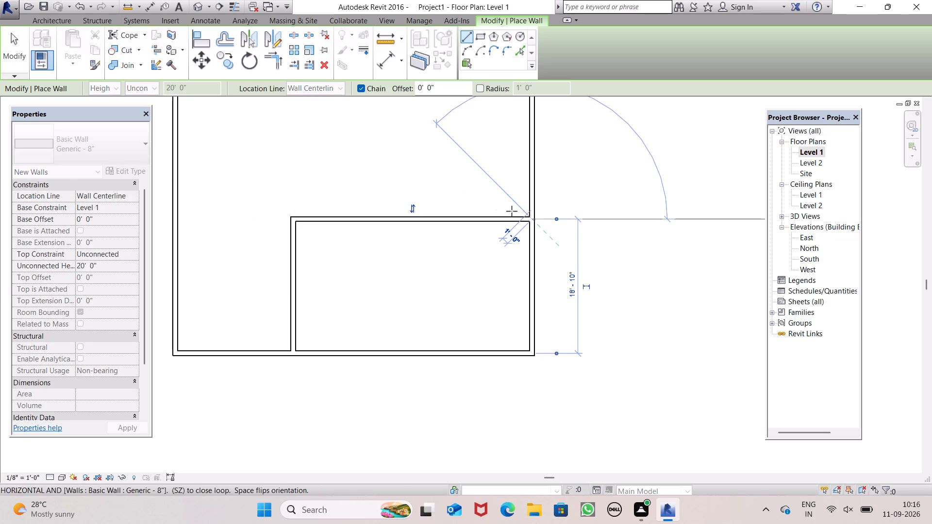
key("space")
key("space")
key("space")
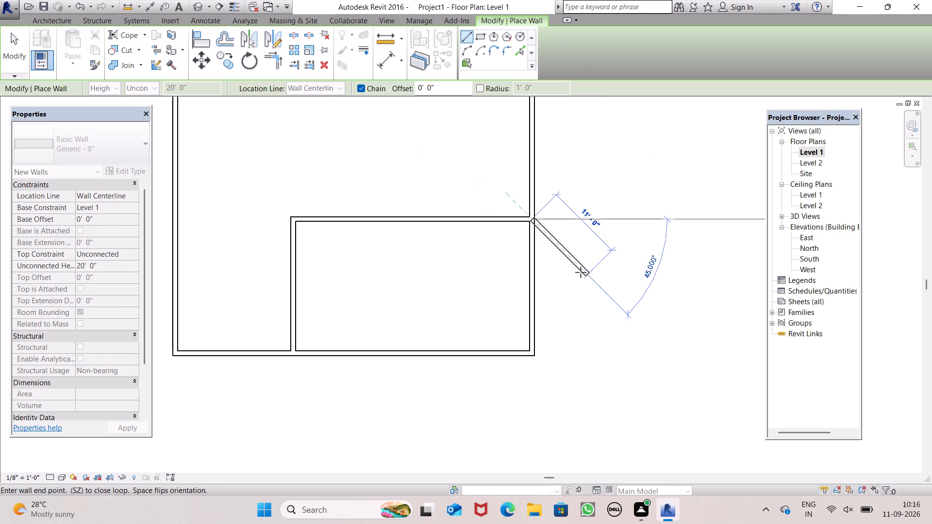
key("Escape")
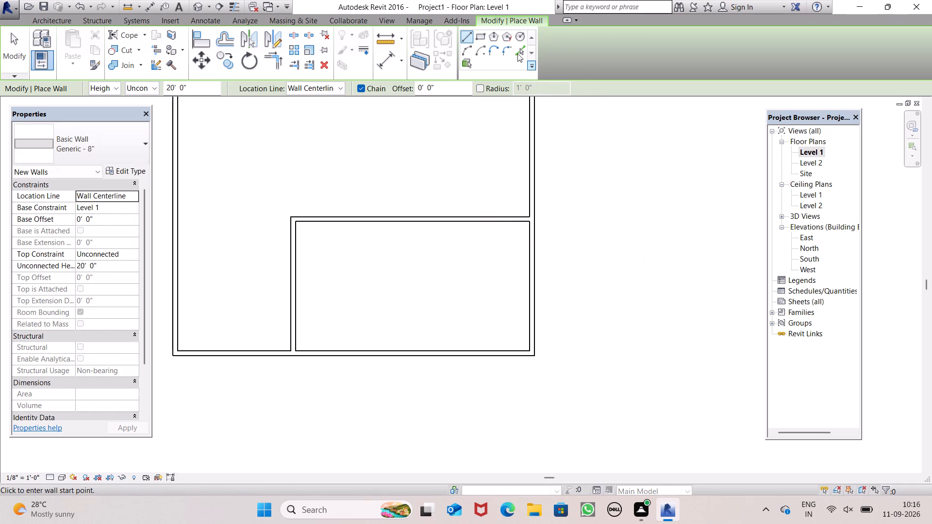
left_click(472, 39)
key("Escape")
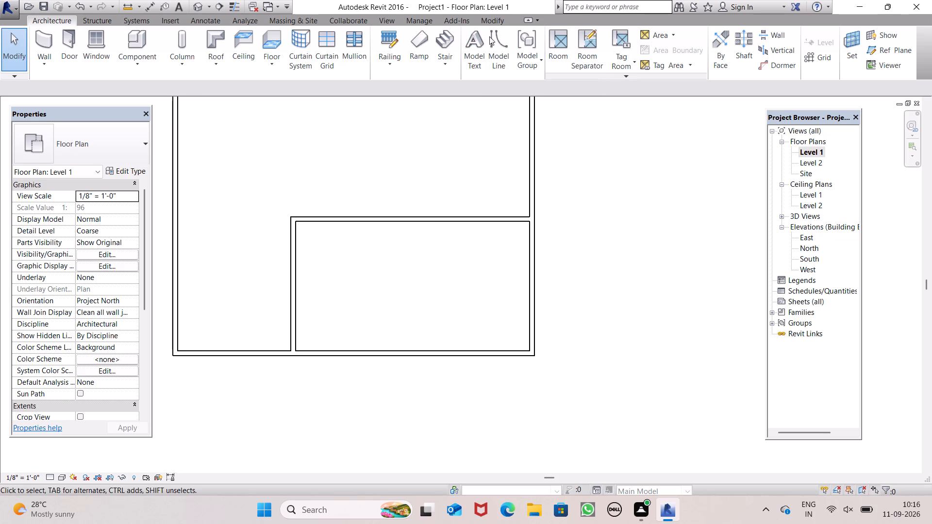
Draw a north-south partition from the L-shaped partition's east-west run to the south wall, splitting the southeast space into two rooms.
left_click(39, 31)
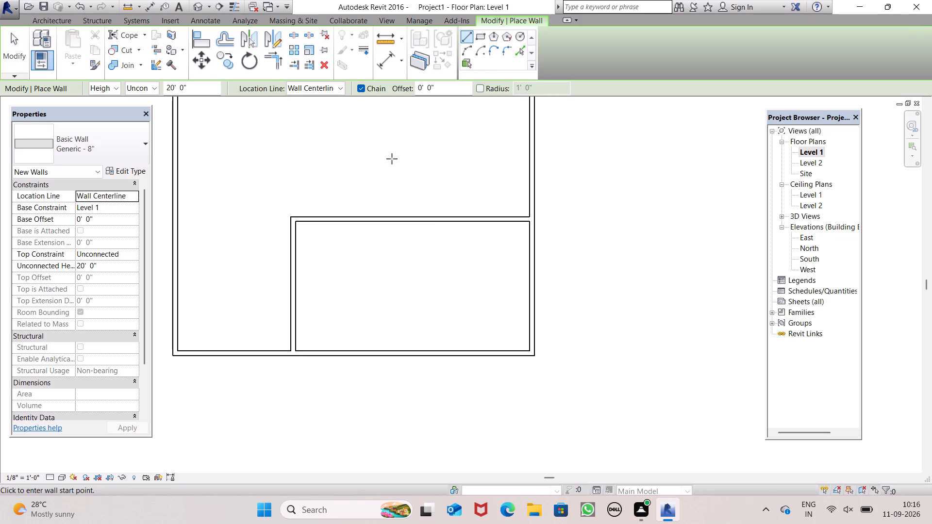
left_click(466, 31)
scroll(427, 260, "up", 3)
left_click(442, 206)
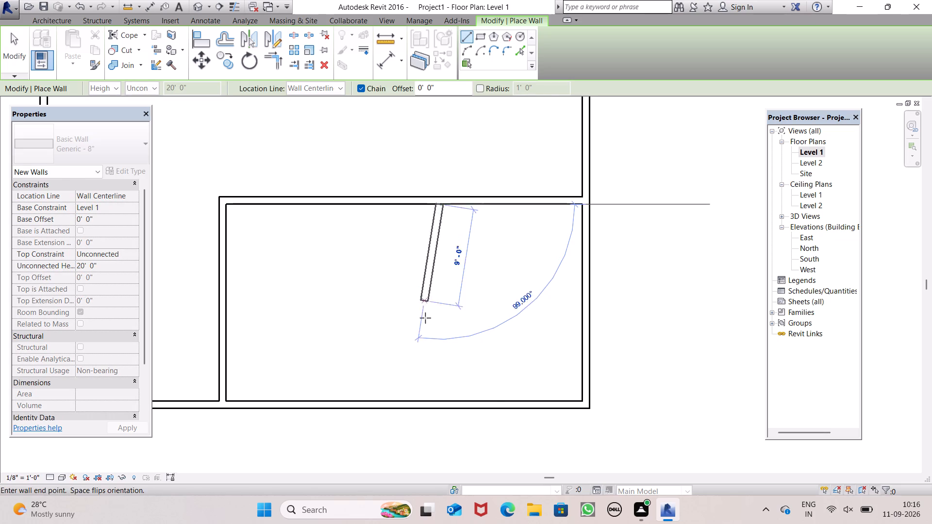
left_click(441, 396)
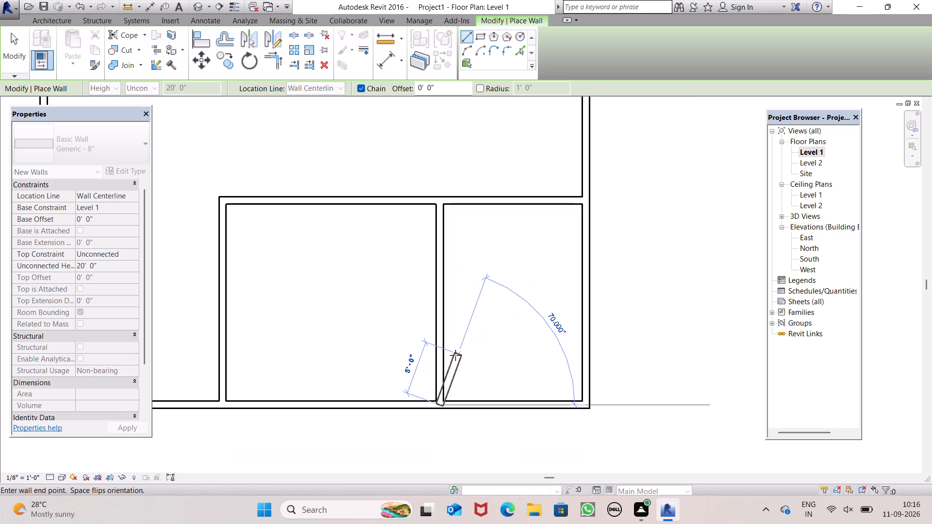
key("Escape")
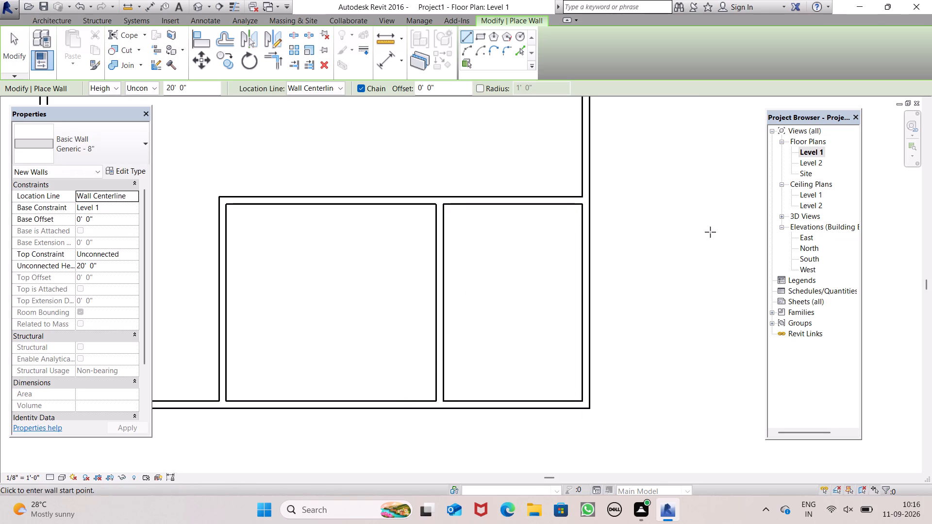
Enclose a northwest corner room with walls starting about 15'-6" down the west wall, running east in line with the southern partition, and turning north.
scroll(689, 236, "down", 2)
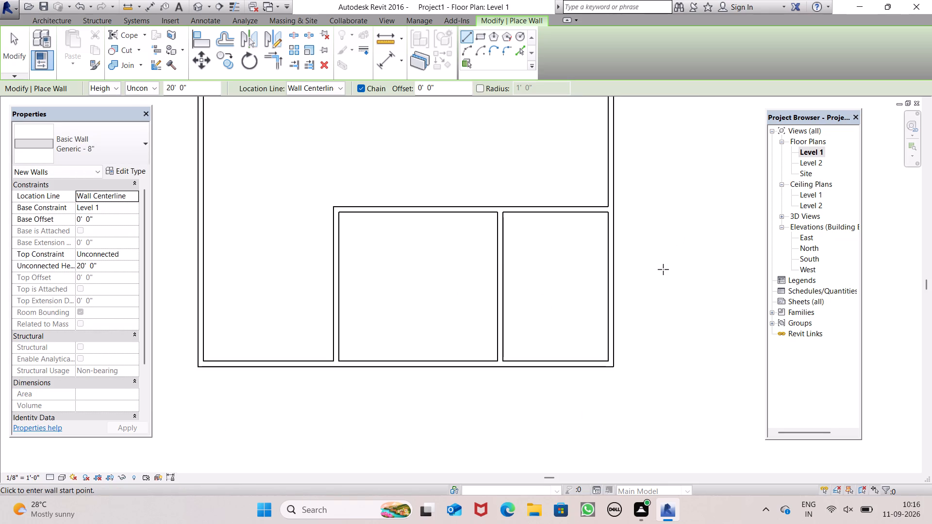
scroll(663, 269, "down", 7)
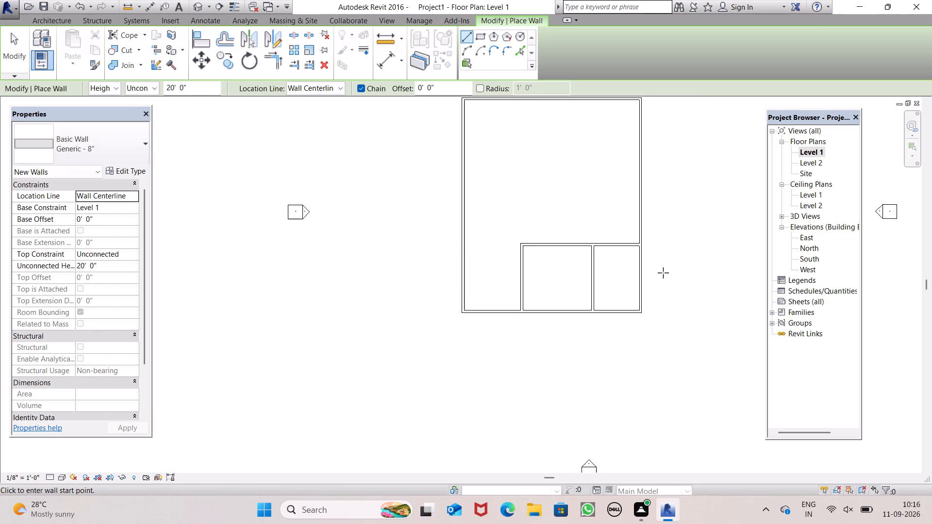
scroll(700, 155, "up", 1)
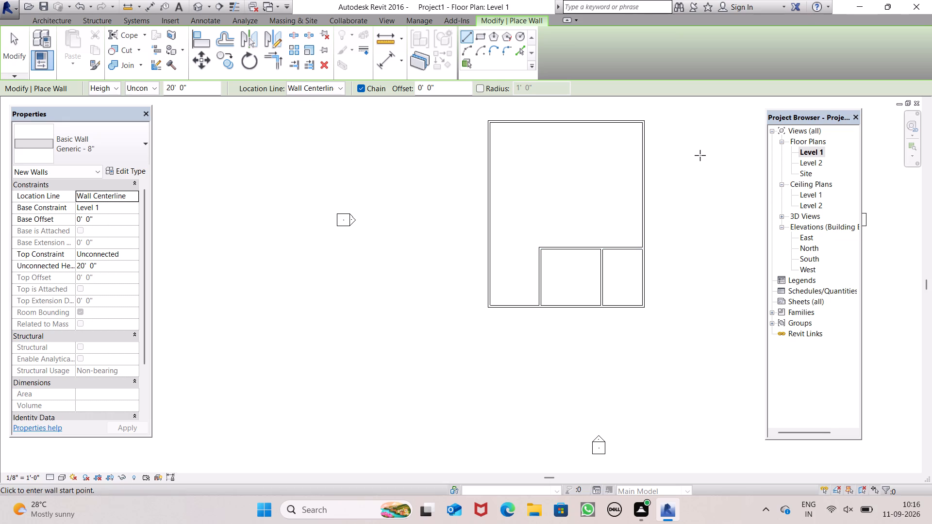
scroll(664, 160, "up", 1)
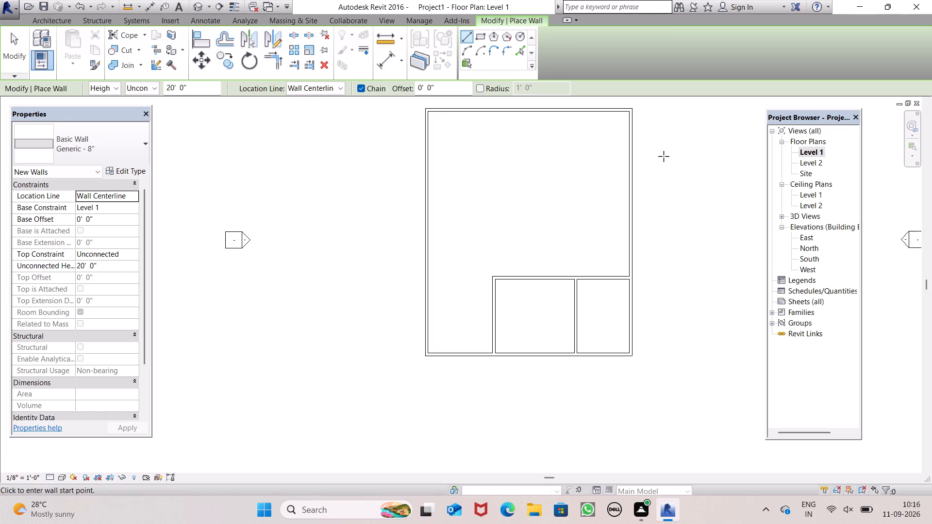
scroll(648, 117, "up", 2)
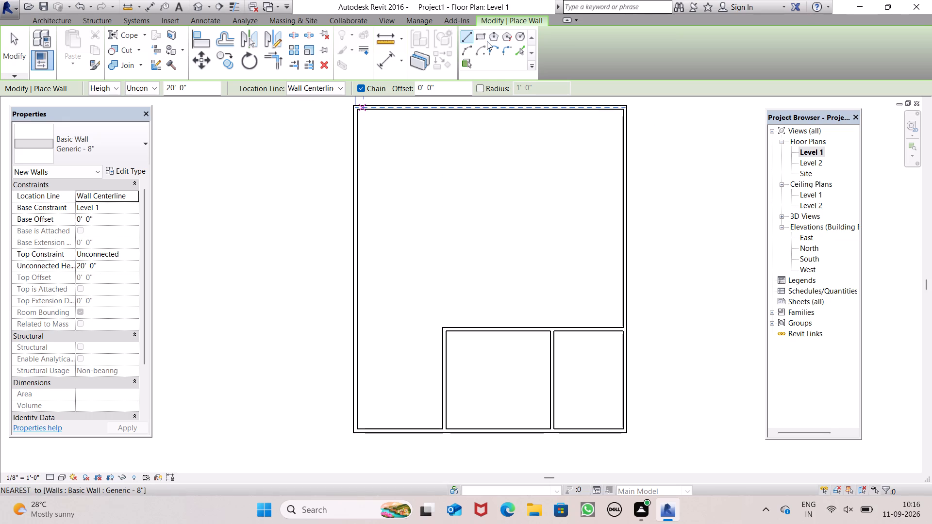
left_click(470, 40)
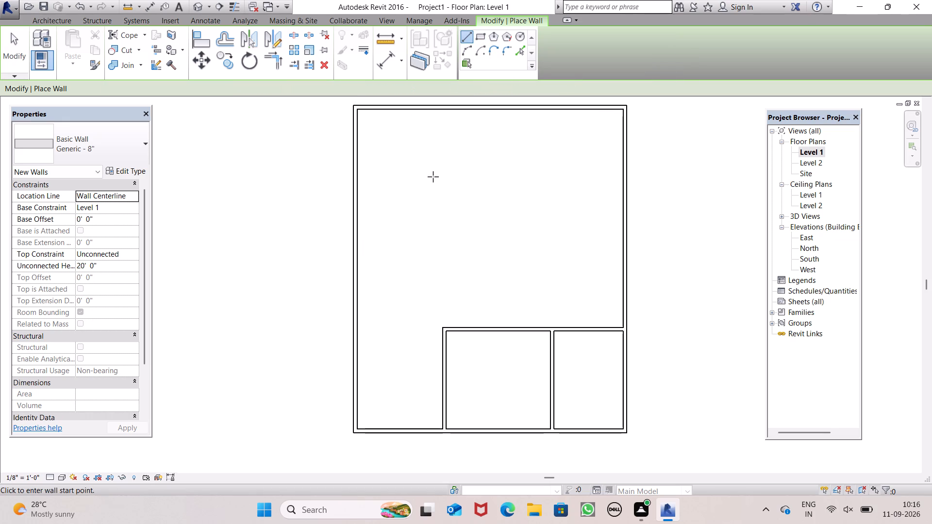
left_click(463, 42)
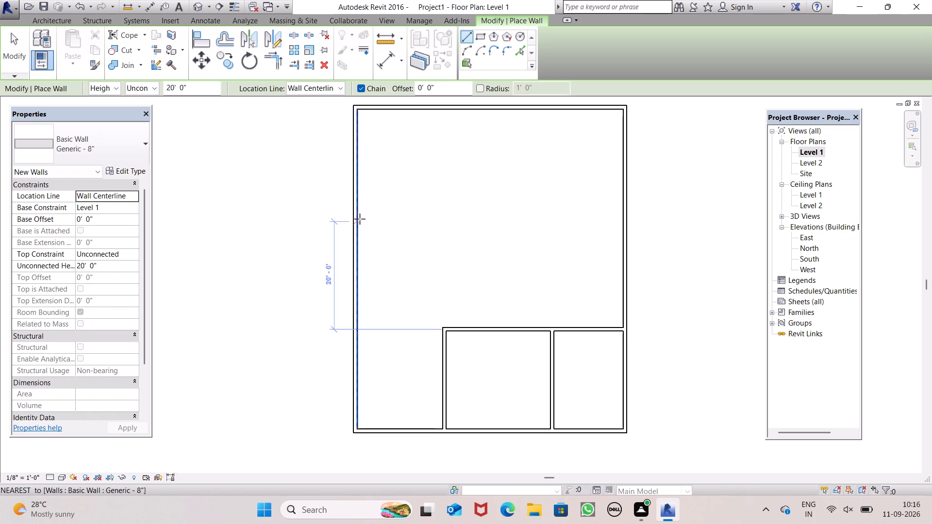
left_click(357, 192)
left_click(449, 188)
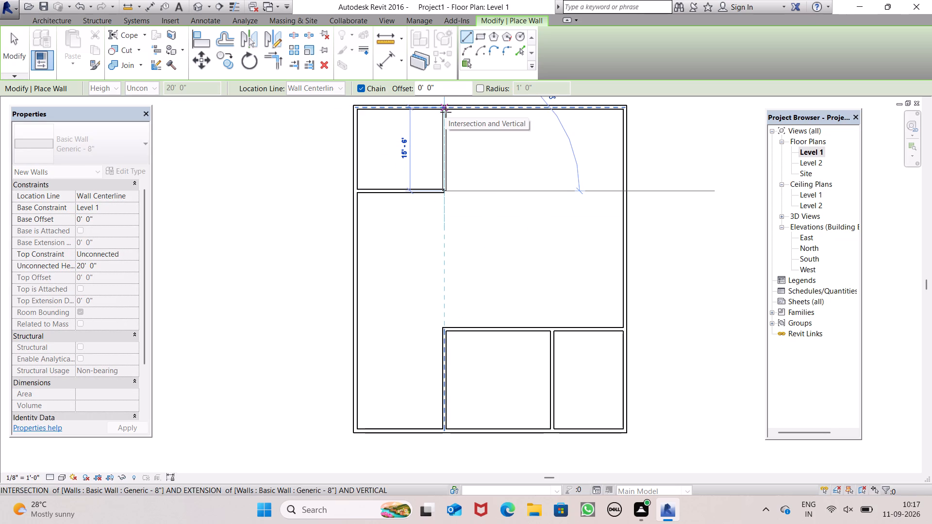
left_click(446, 112)
key("space")
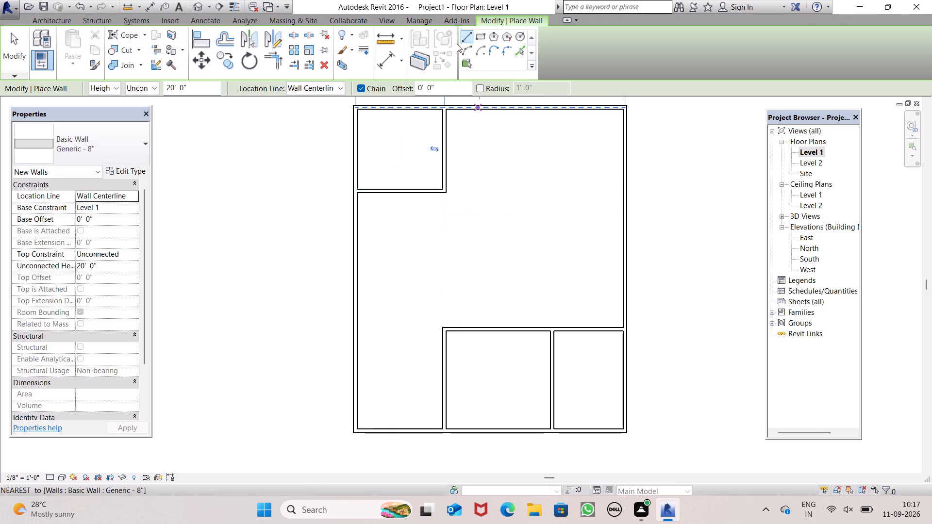
Enclose a northeast corner room with a wall running south from the north wall and turning about 18'-8" east to the east wall.
left_click(467, 43)
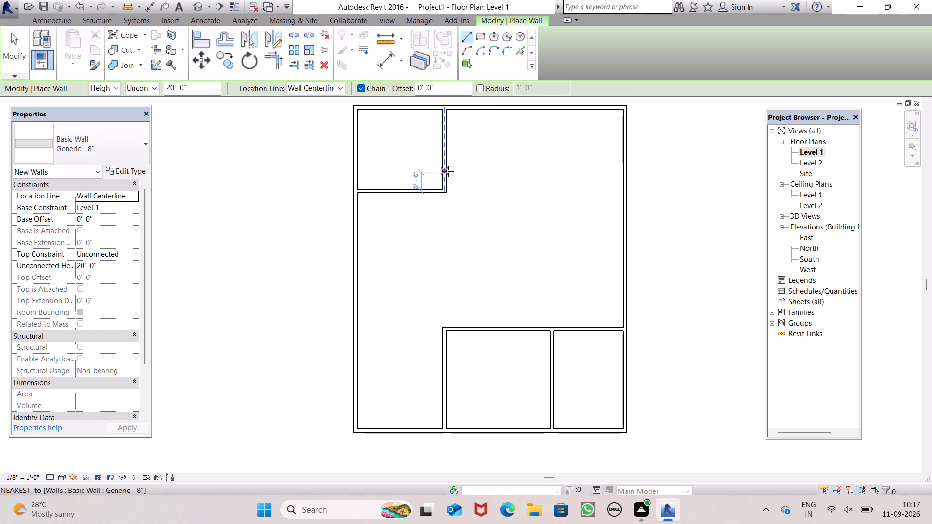
left_click(522, 112)
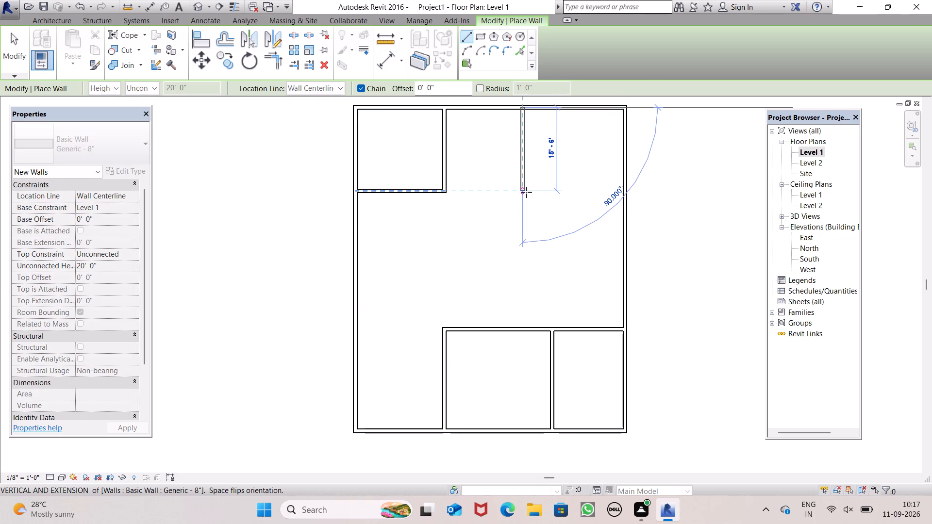
left_click(521, 222)
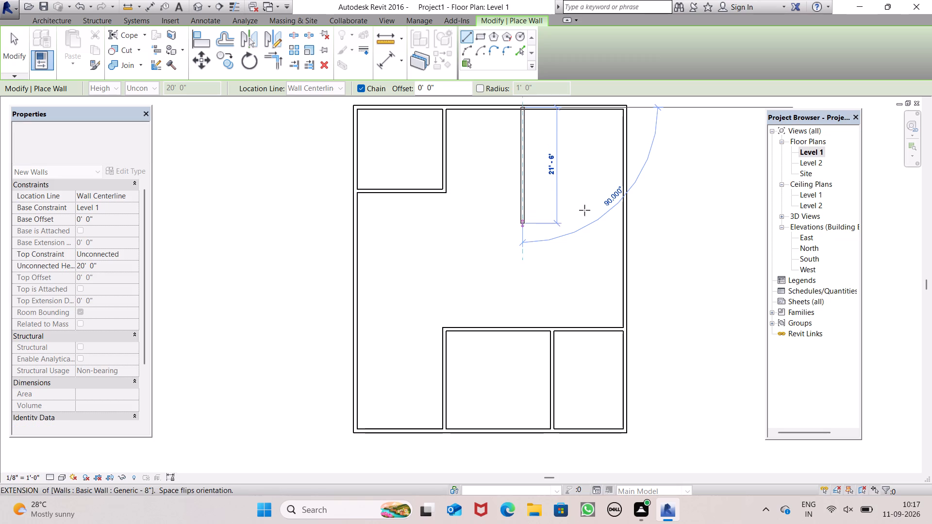
left_click(619, 220)
key("space")
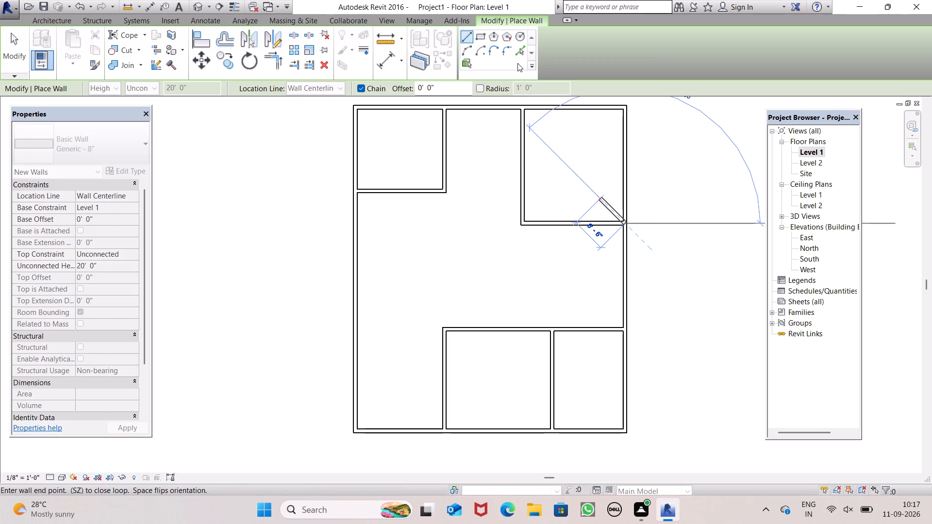
key("Escape")
key("Escape")
left_click(466, 39)
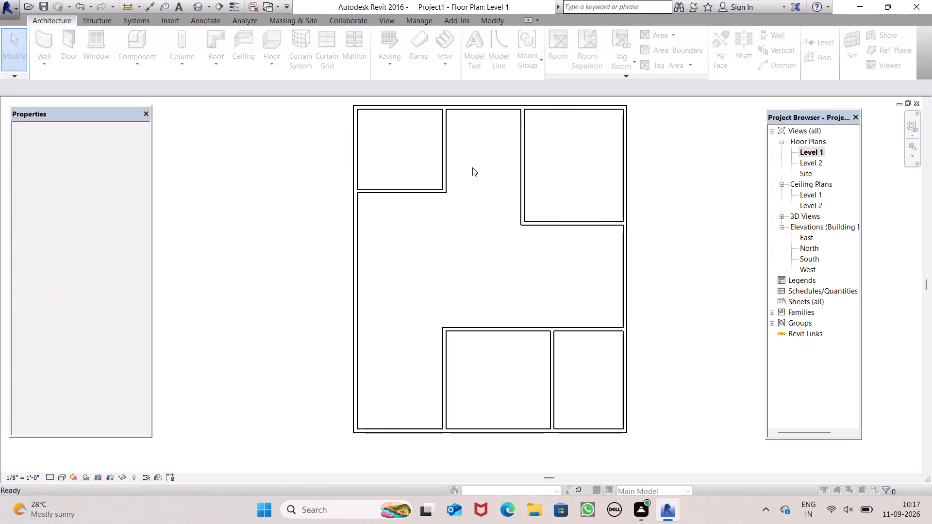
left_click(551, 156)
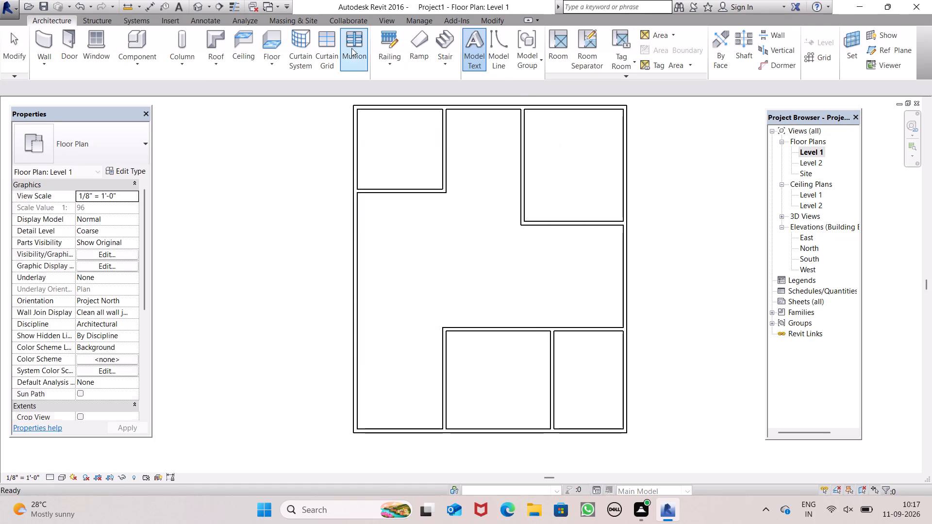
Draw a small room off the west wall, level with the northeast room's south wall, about 14' east and 7' south, returning to the west wall.
left_click(44, 33)
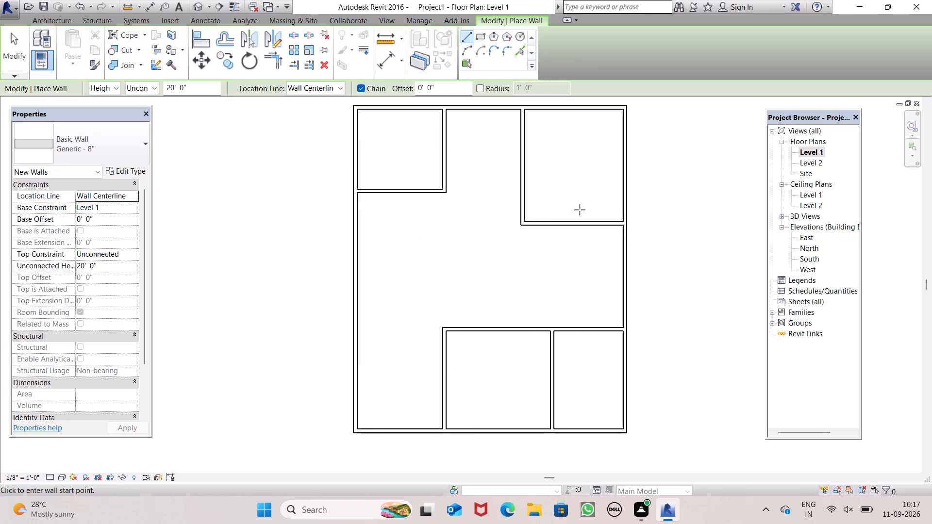
left_click(360, 223)
left_click(431, 224)
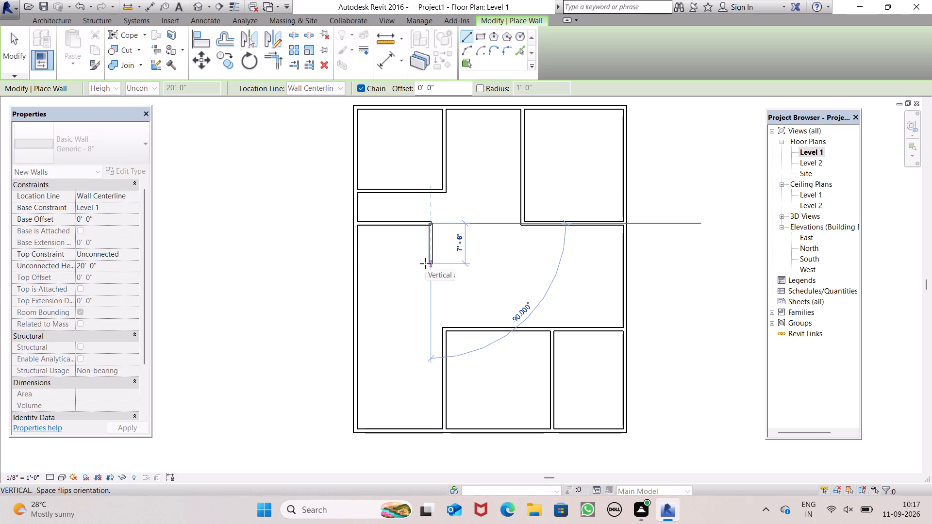
left_click(434, 261)
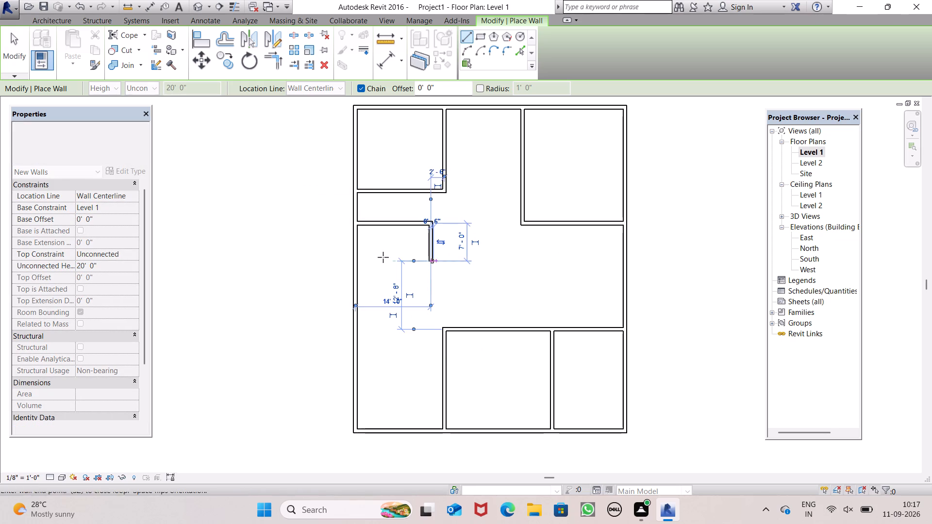
left_click(355, 260)
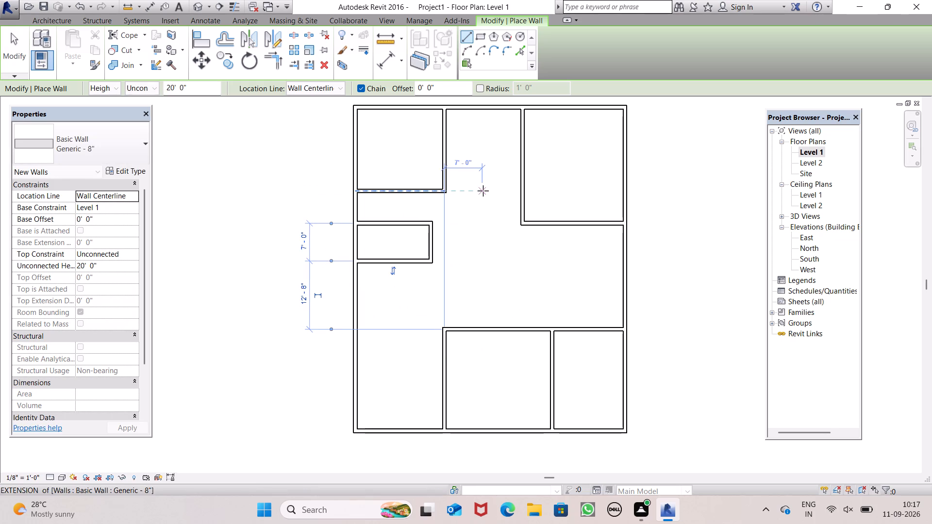
key("Escape")
key("Escape")
key("Escape")
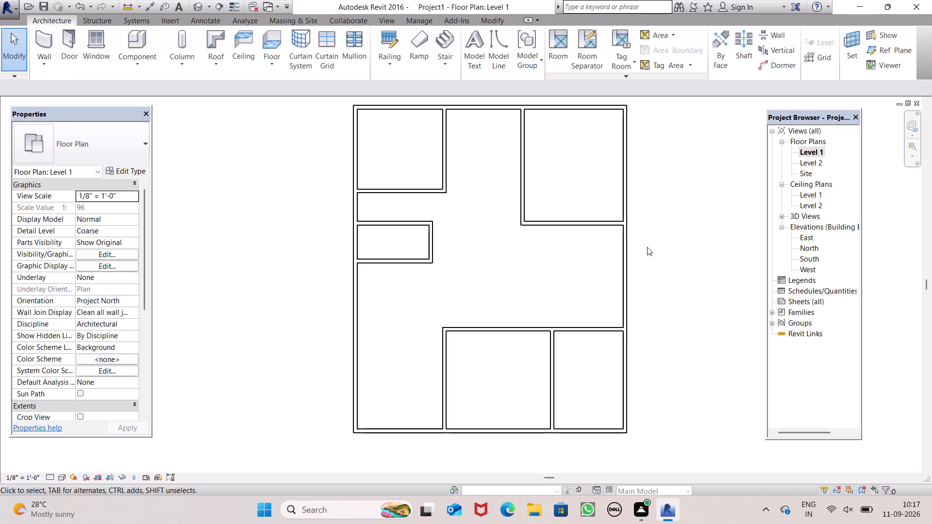
Open the default 3D view and set its visual style to Realistic.
scroll(622, 196, "down", 4)
scroll(802, 234, "up", 4)
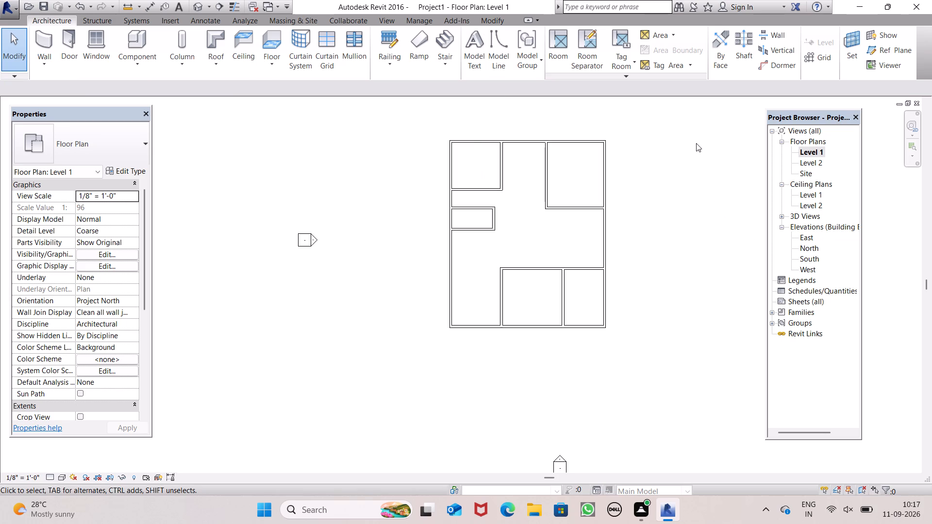
scroll(695, 143, "up", 3)
left_click(196, 12)
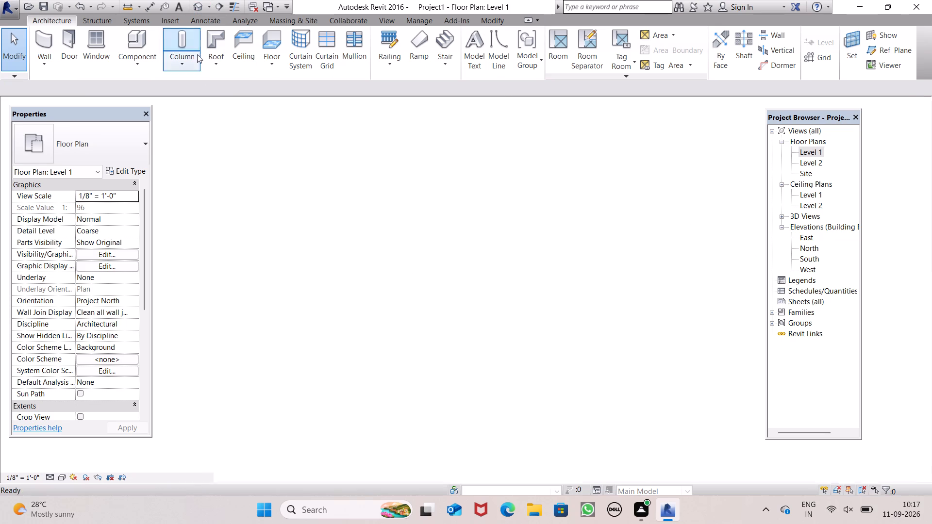
scroll(359, 299, "down", 4)
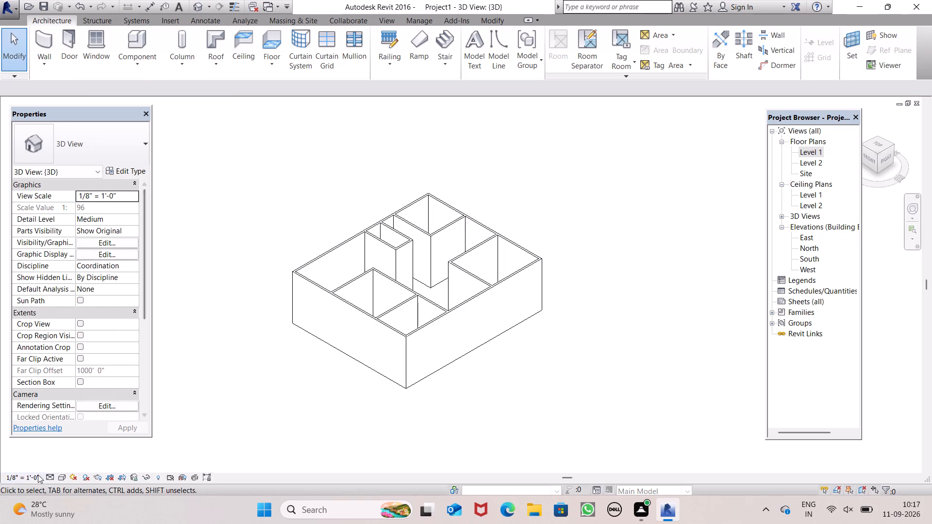
left_click(59, 480)
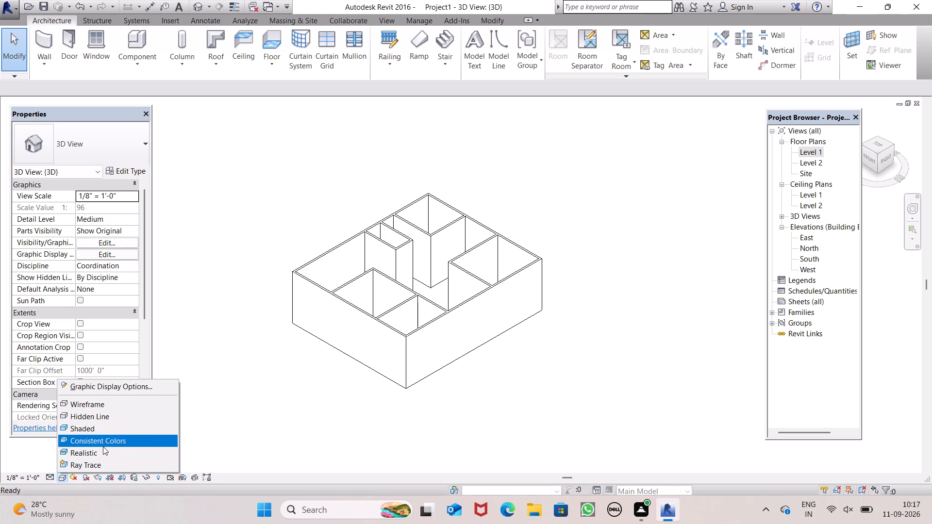
left_click(100, 451)
Examine the exterior walls and interior partitions in the 3D view from the front and above.
scroll(430, 244, "down", 3)
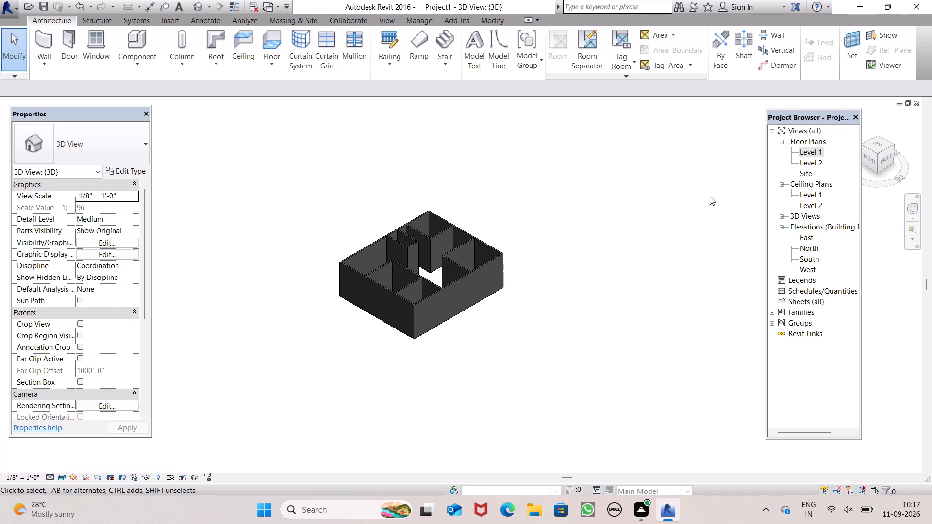
middle_click_drag(869, 164, 920, 163)
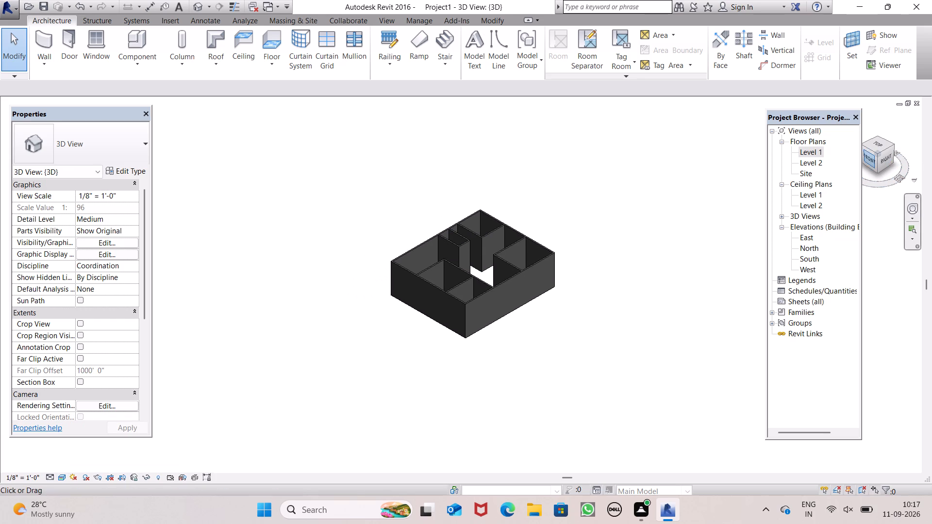
middle_click_drag(893, 182, 931, 176)
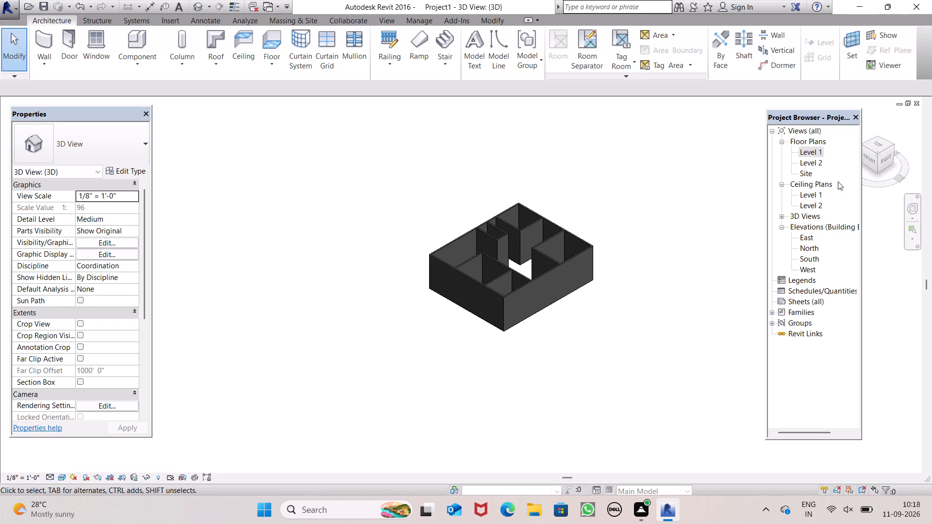
scroll(798, 196, "down", 2)
middle_click_drag(713, 184, 812, 166, "shift")
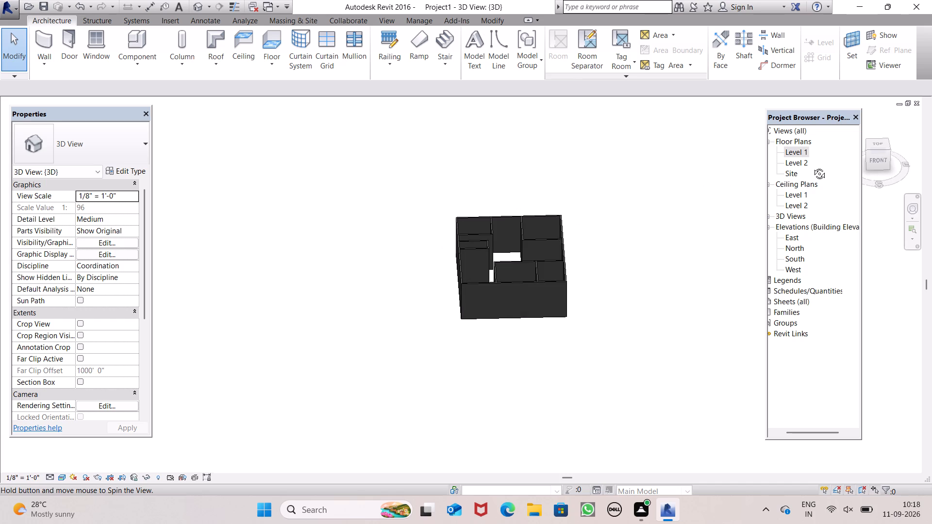
middle_click_drag(812, 166, 807, 165, "shift")
scroll(549, 299, "up", 8)
middle_click_drag(547, 287, 542, 372)
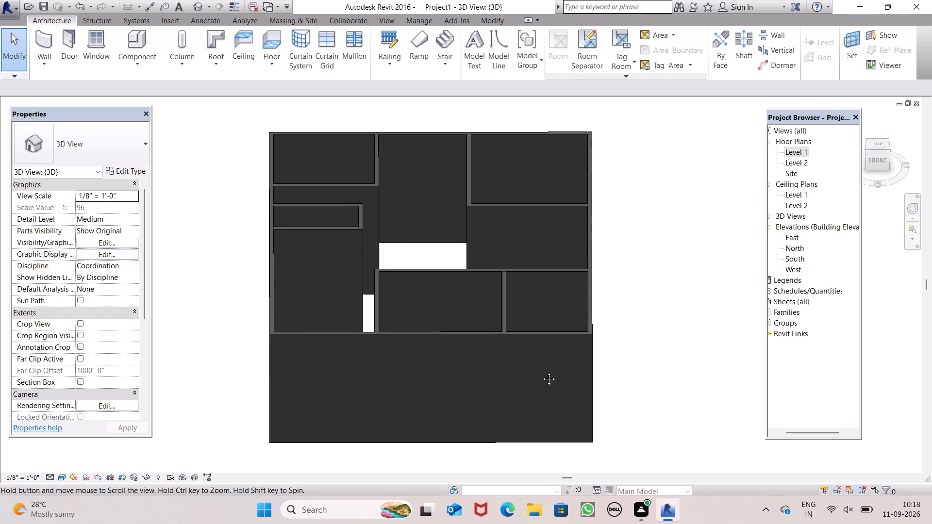
middle_click_drag(542, 372, 552, 316)
middle_click_drag(541, 288, 534, 350, "shift")
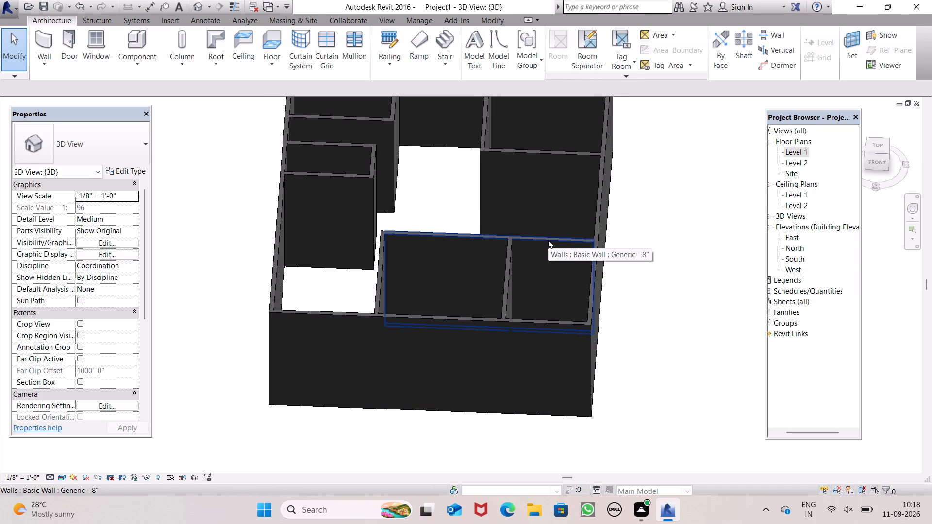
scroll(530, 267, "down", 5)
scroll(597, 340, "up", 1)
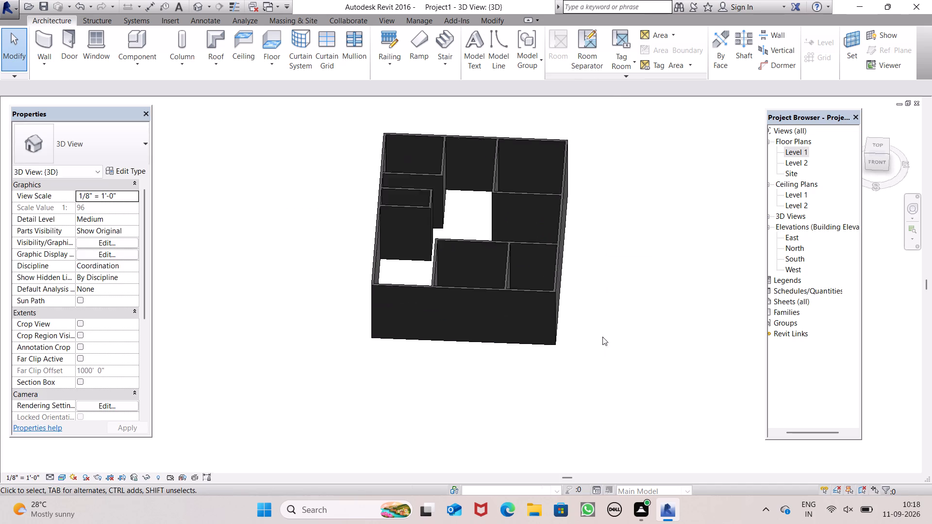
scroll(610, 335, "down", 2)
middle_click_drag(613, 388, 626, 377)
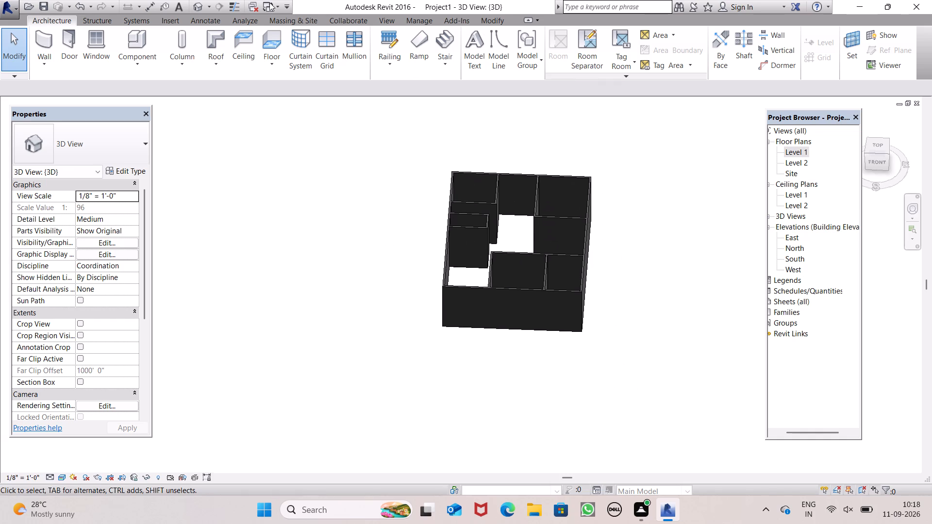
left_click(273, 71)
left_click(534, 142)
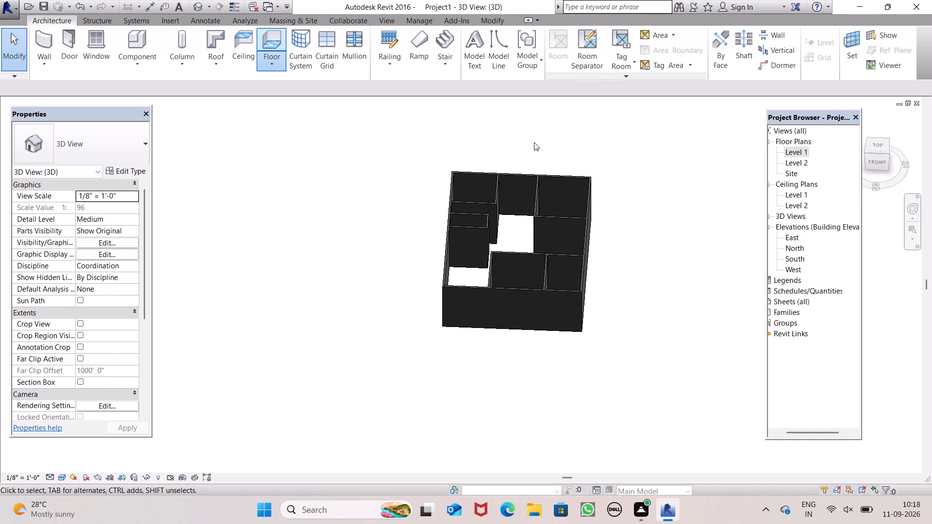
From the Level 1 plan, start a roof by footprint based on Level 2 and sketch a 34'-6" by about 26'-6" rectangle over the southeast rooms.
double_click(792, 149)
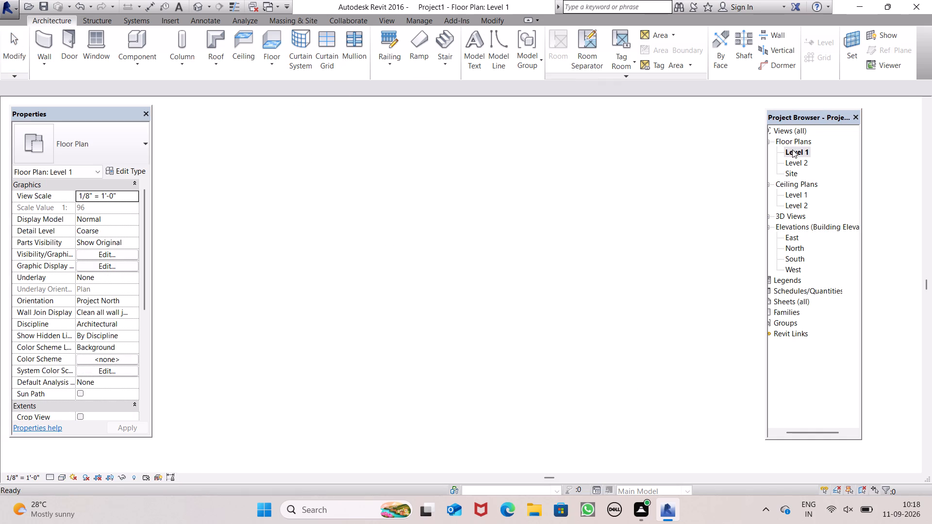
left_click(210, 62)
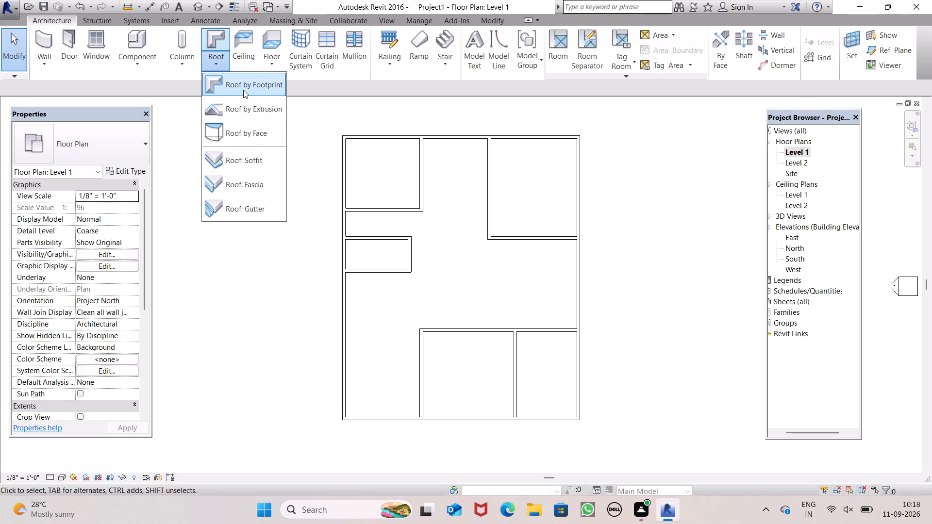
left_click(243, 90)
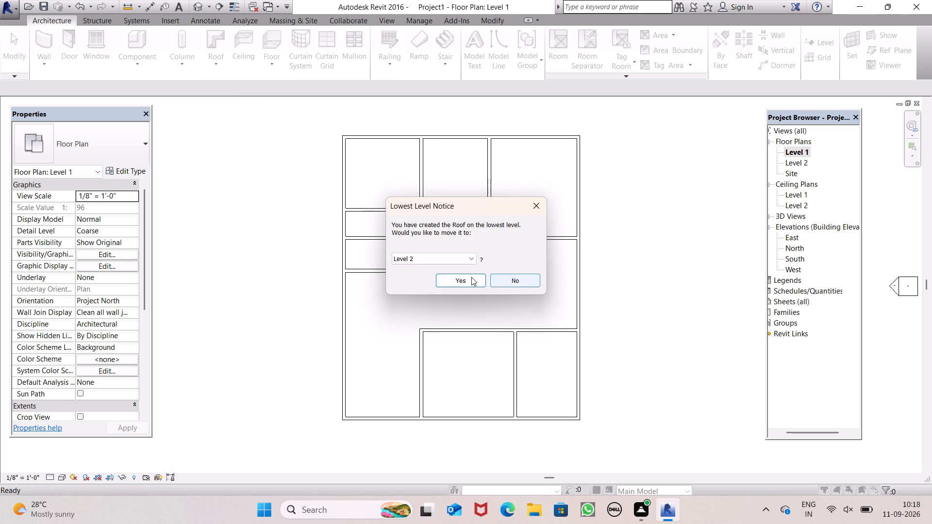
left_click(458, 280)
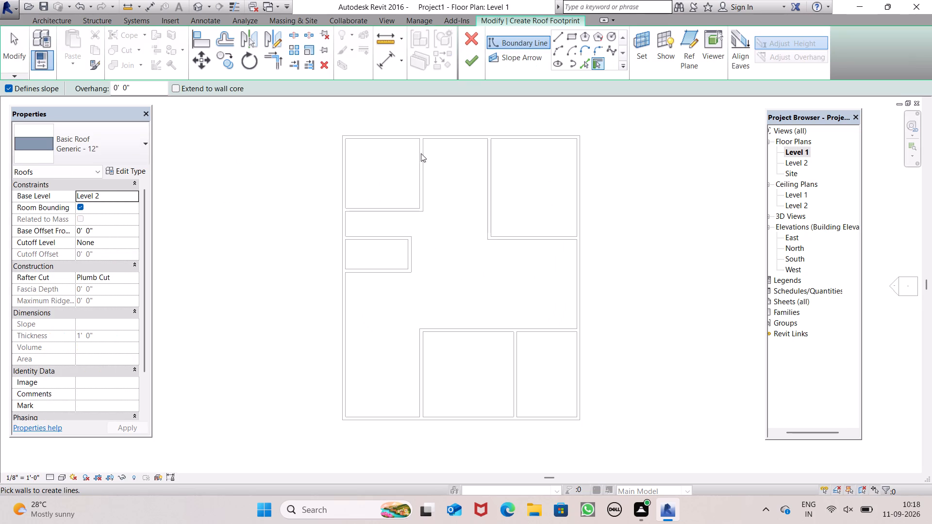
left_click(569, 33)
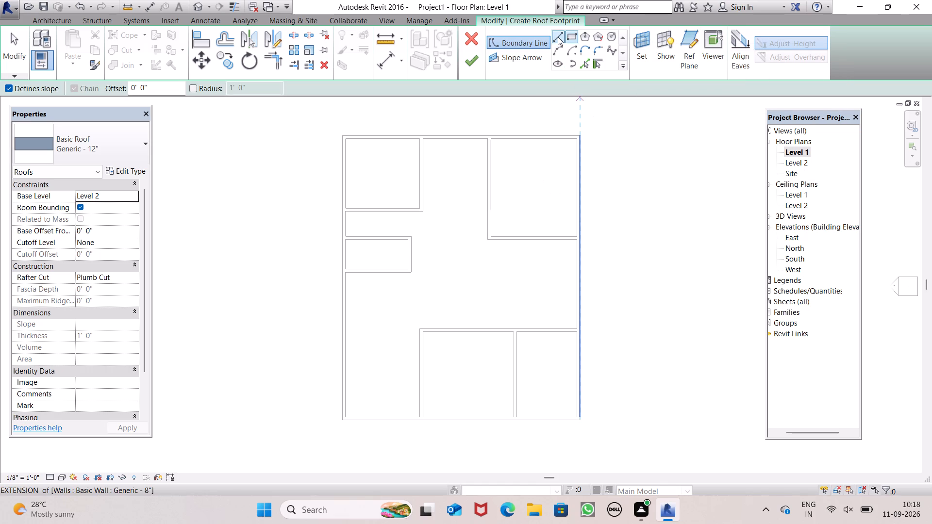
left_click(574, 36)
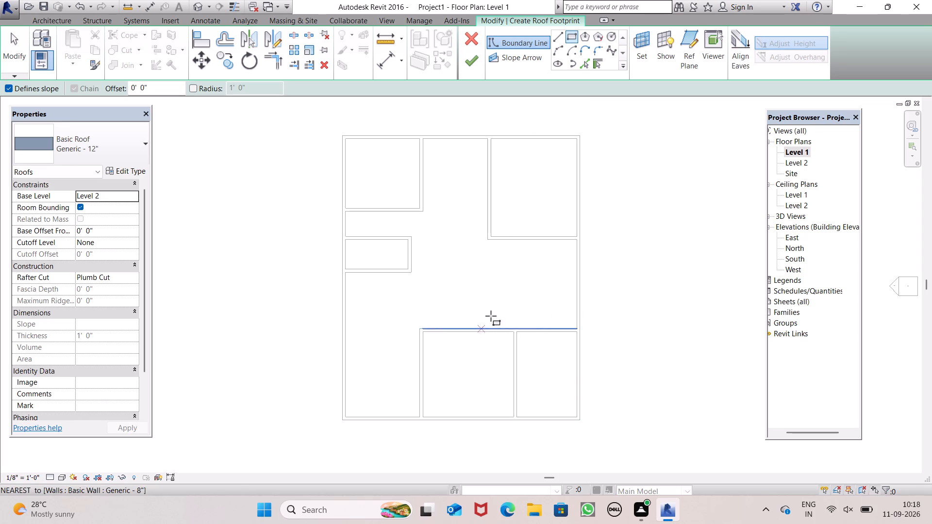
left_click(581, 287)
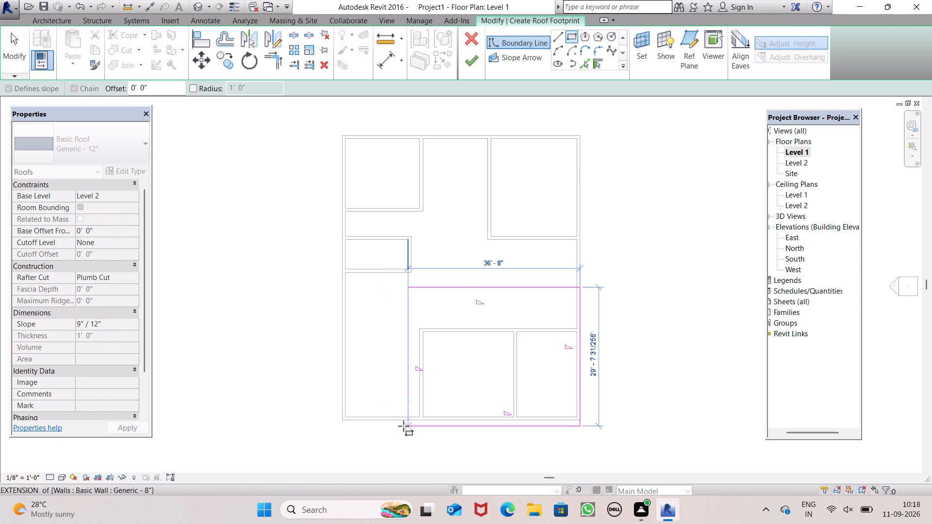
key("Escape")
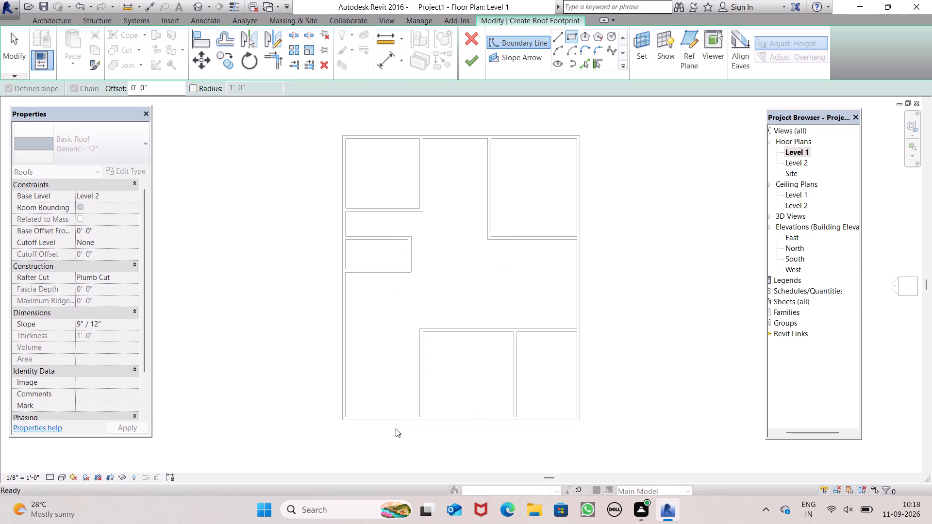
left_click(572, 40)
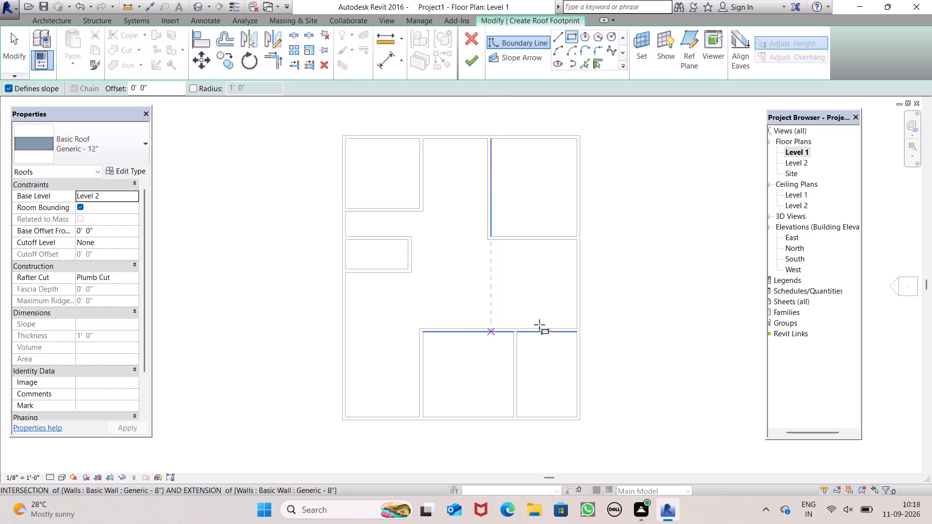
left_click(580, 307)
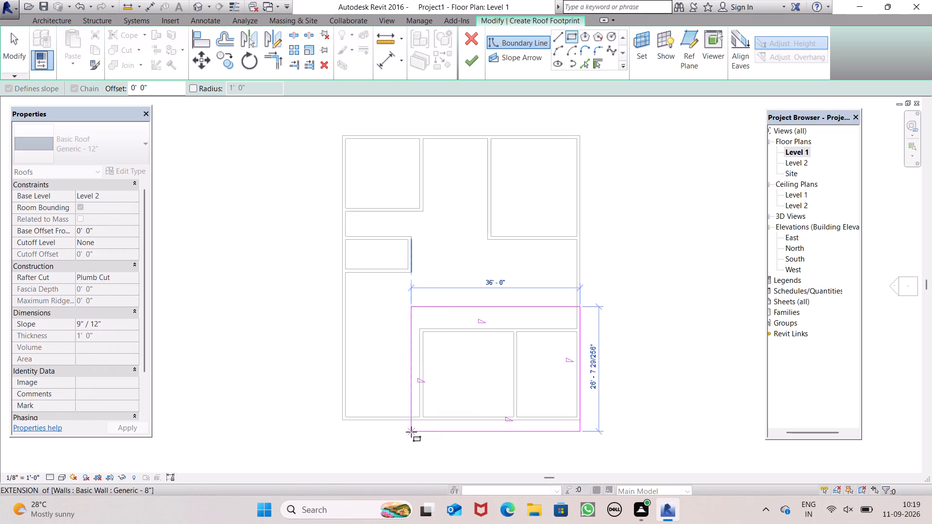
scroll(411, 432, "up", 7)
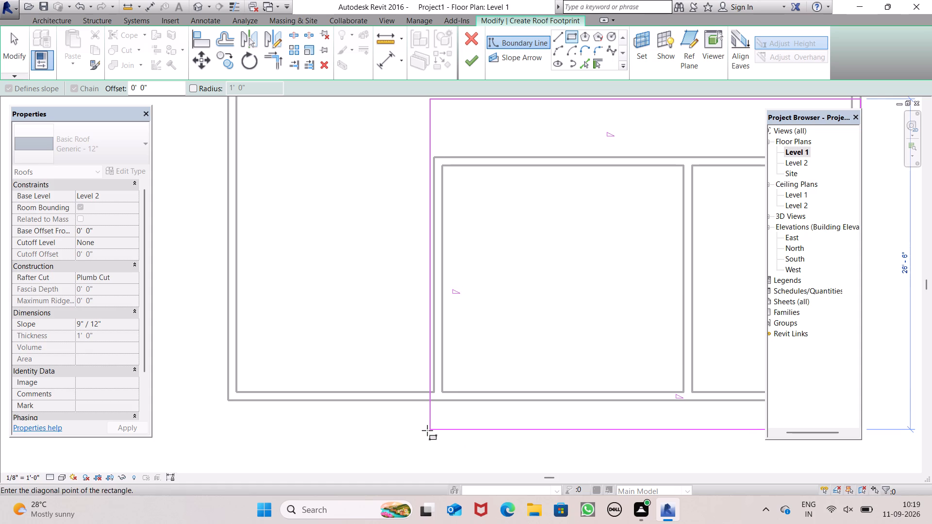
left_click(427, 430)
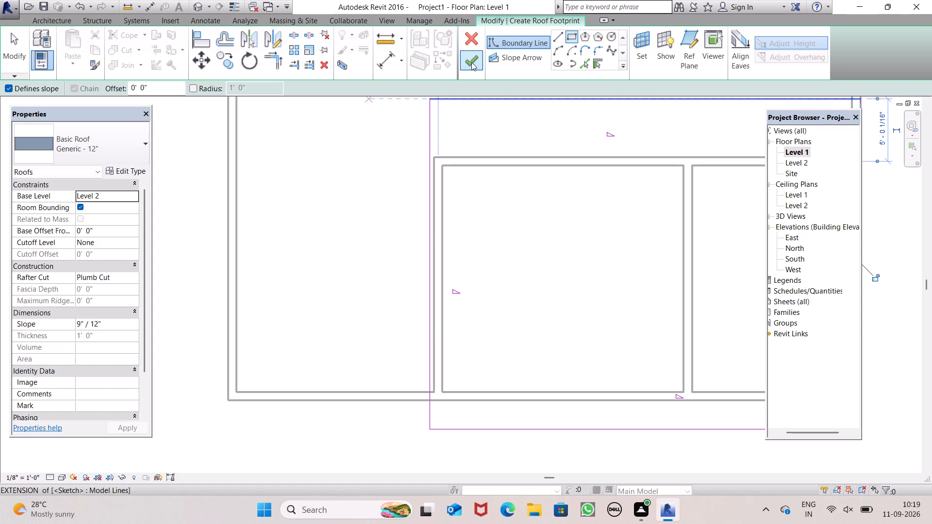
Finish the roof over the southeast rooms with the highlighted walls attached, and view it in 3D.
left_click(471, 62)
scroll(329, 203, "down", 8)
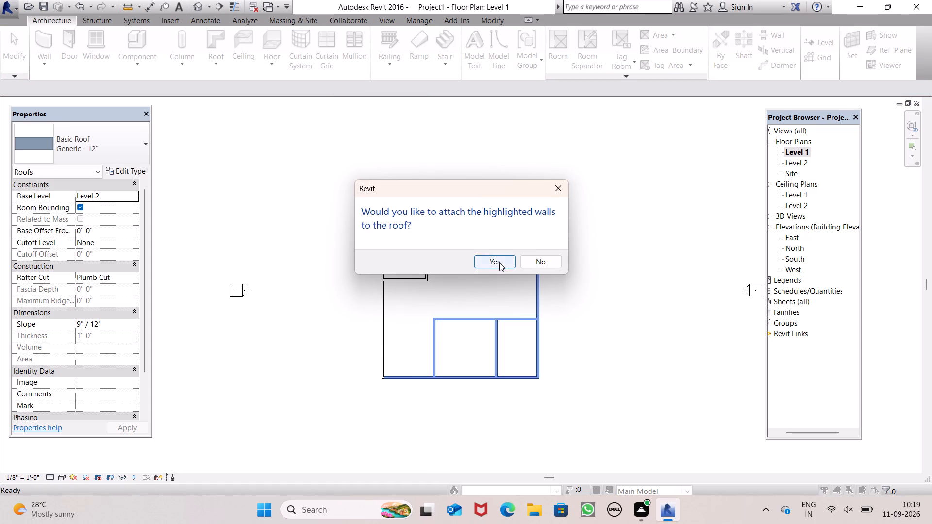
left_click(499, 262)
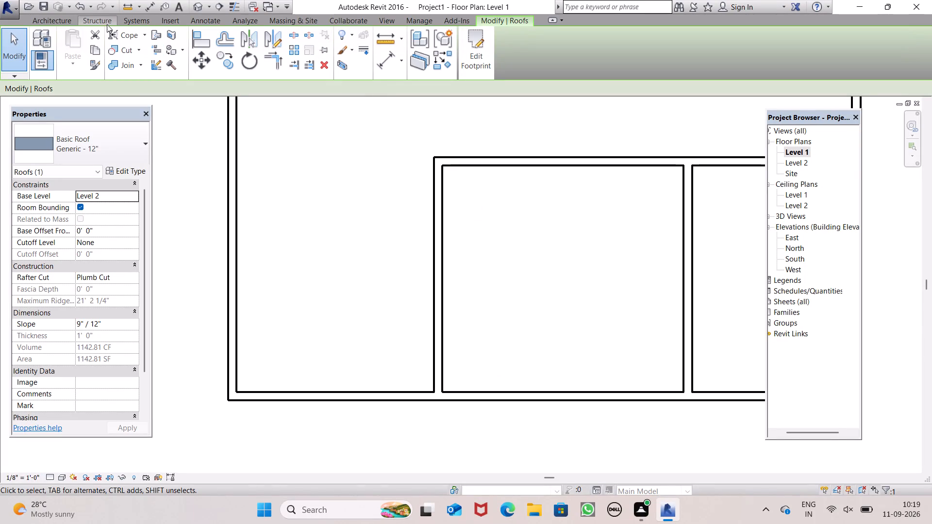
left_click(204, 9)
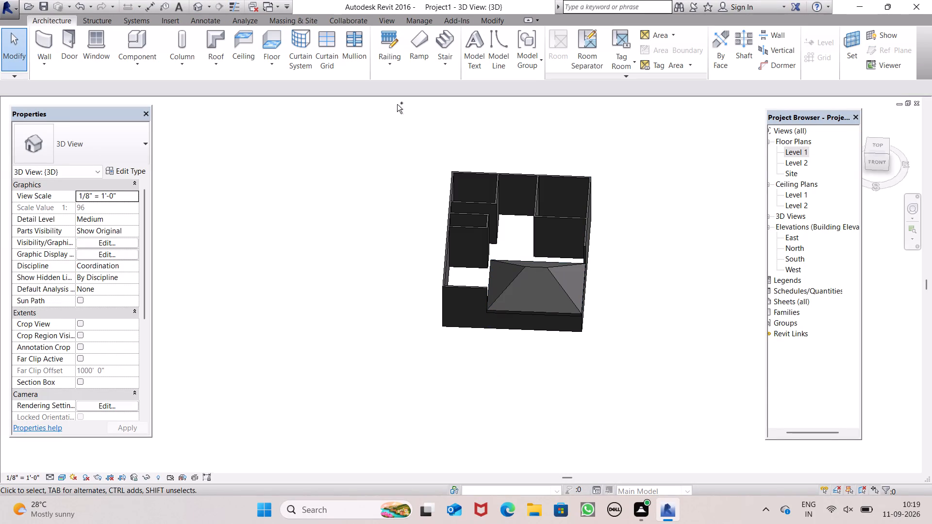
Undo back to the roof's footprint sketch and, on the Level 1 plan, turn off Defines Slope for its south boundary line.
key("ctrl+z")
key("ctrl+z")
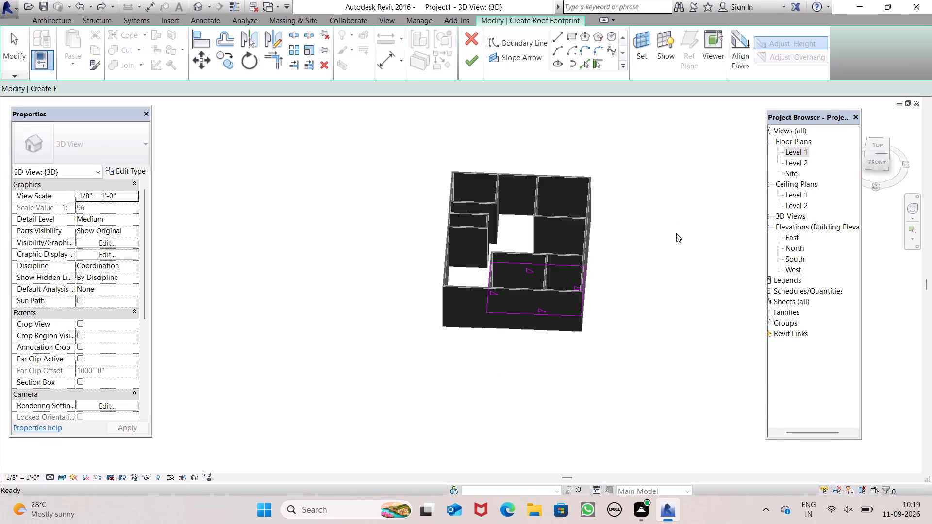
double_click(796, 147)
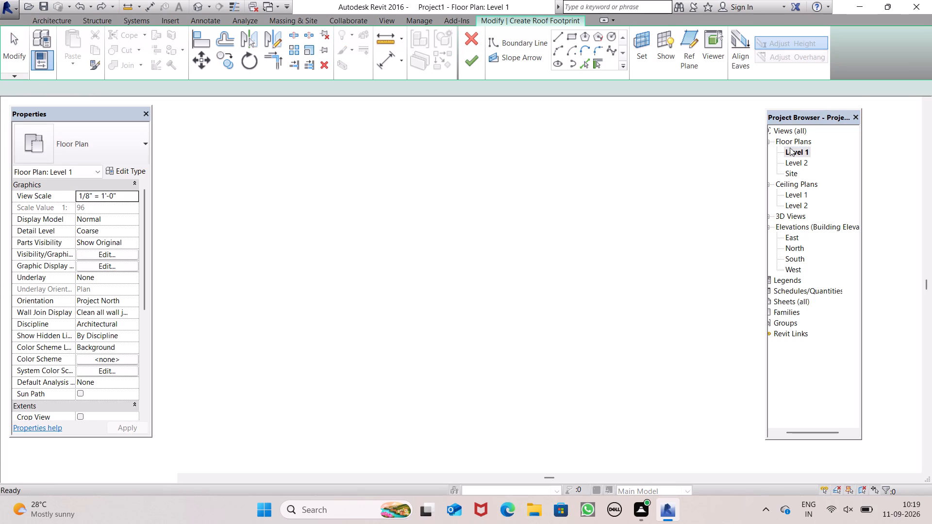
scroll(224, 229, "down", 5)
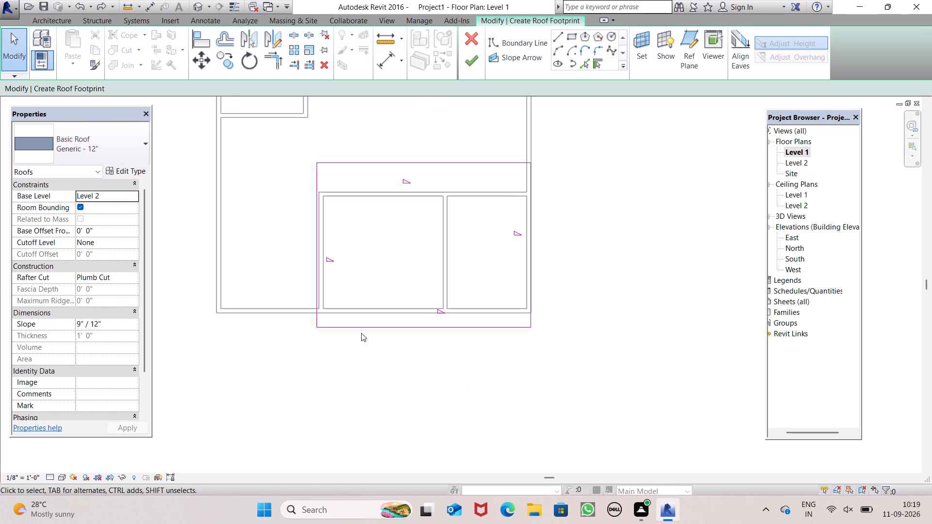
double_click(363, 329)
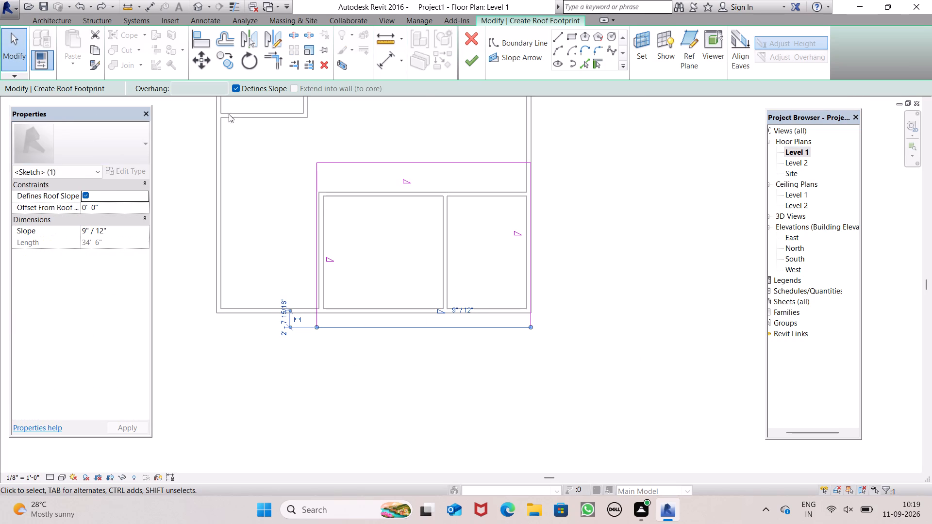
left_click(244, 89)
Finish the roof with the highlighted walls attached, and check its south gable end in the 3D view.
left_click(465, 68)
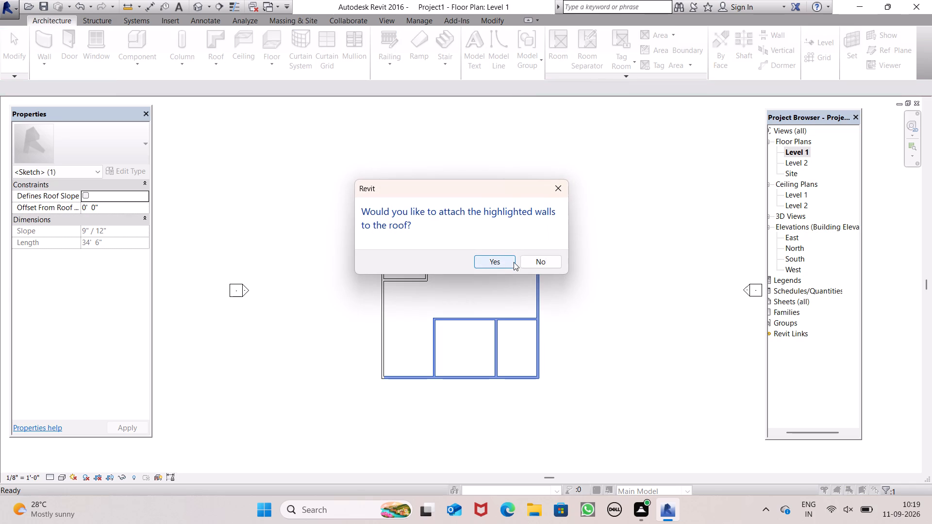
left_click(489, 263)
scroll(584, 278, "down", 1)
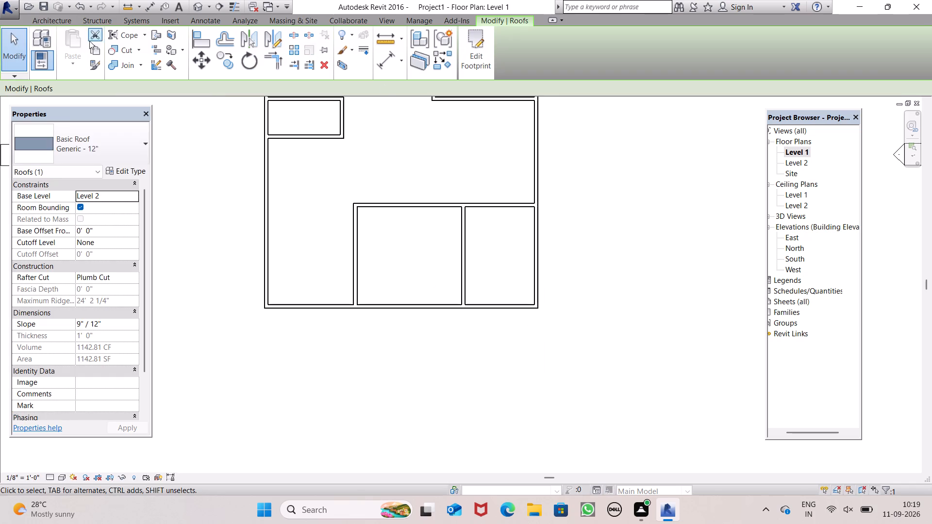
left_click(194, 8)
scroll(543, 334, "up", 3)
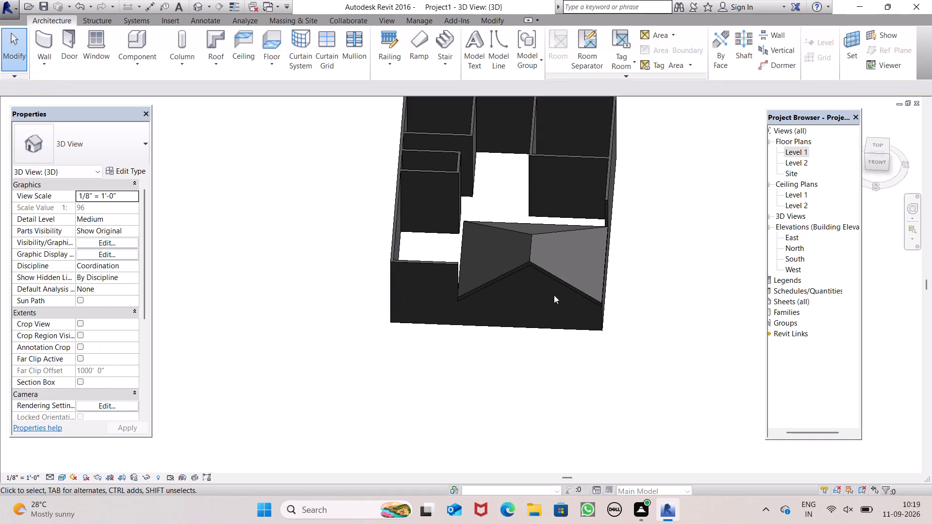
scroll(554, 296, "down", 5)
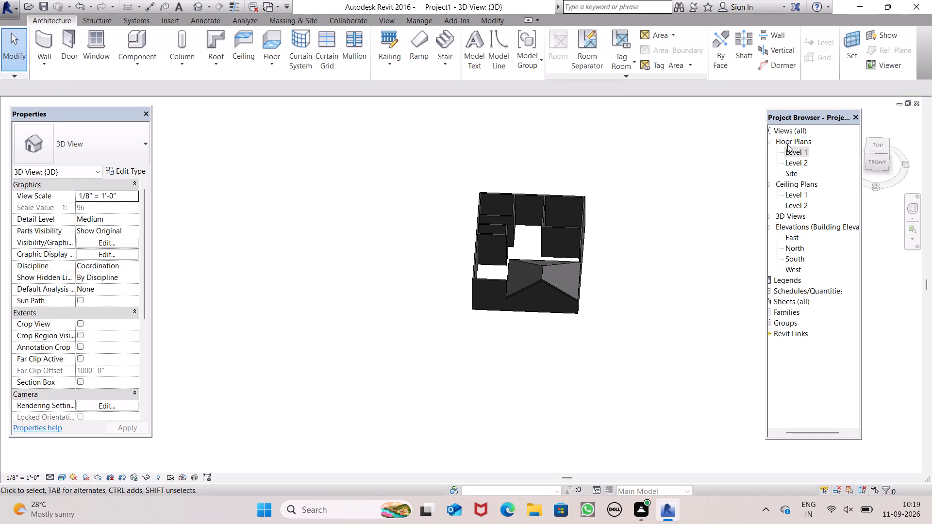
Open the Level 2 floor plan after checking the Level 1 plan.
left_click(787, 144)
double_click(795, 155)
scroll(454, 262, "down", 6)
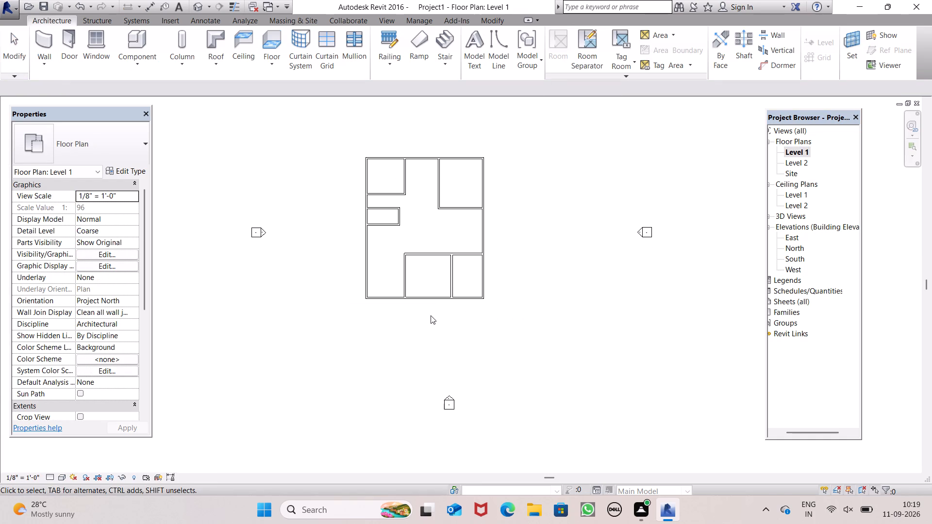
double_click(789, 164)
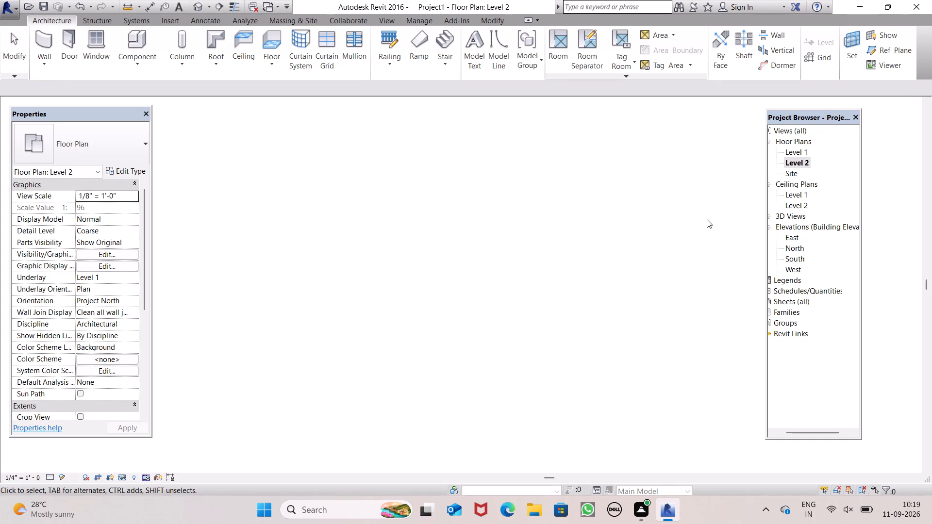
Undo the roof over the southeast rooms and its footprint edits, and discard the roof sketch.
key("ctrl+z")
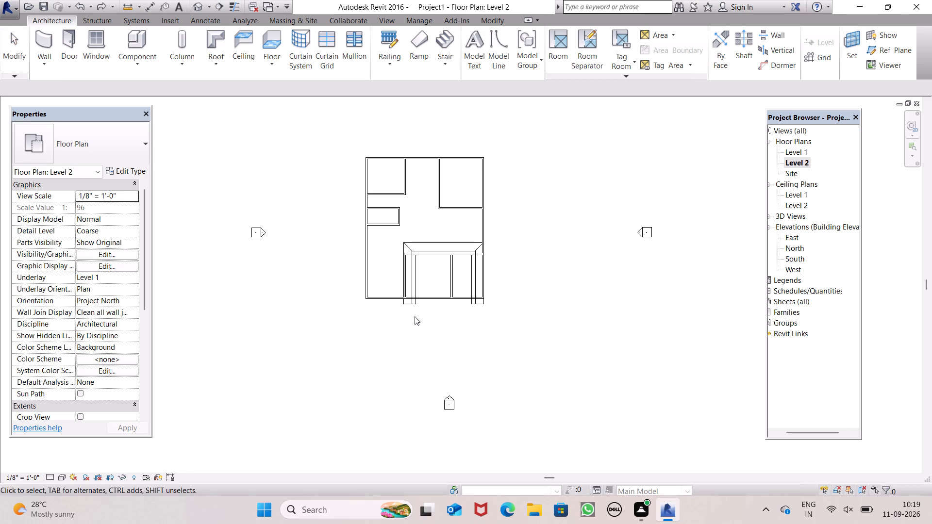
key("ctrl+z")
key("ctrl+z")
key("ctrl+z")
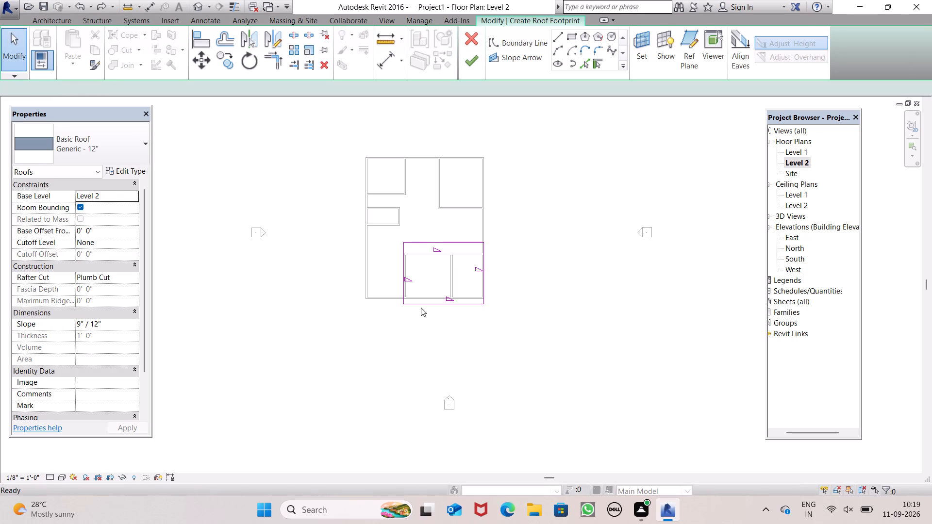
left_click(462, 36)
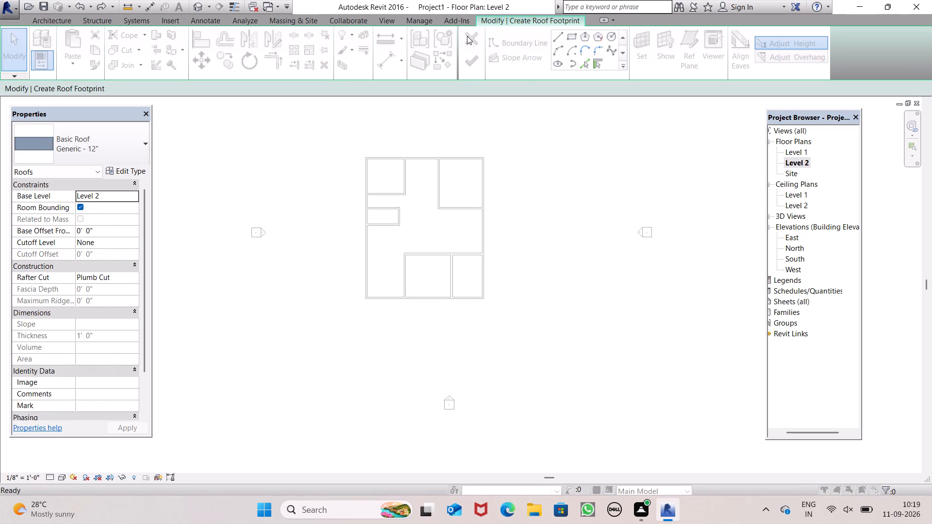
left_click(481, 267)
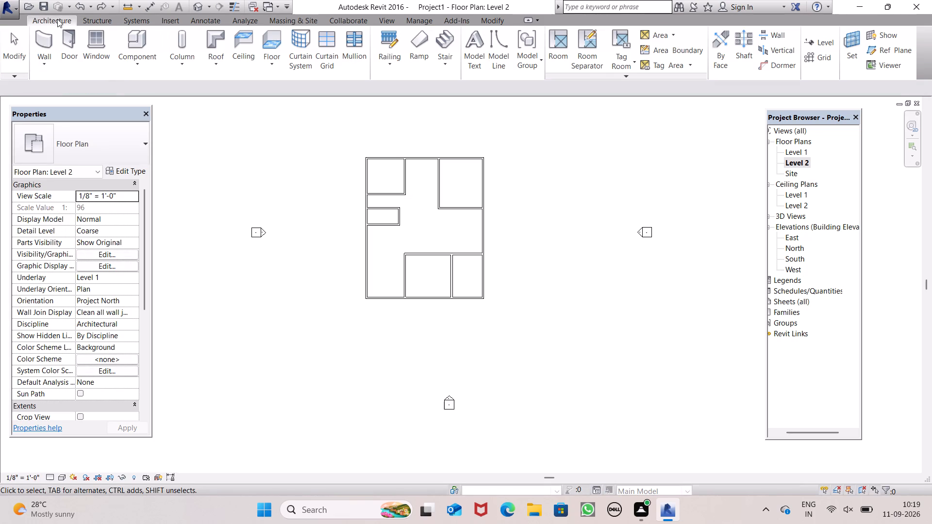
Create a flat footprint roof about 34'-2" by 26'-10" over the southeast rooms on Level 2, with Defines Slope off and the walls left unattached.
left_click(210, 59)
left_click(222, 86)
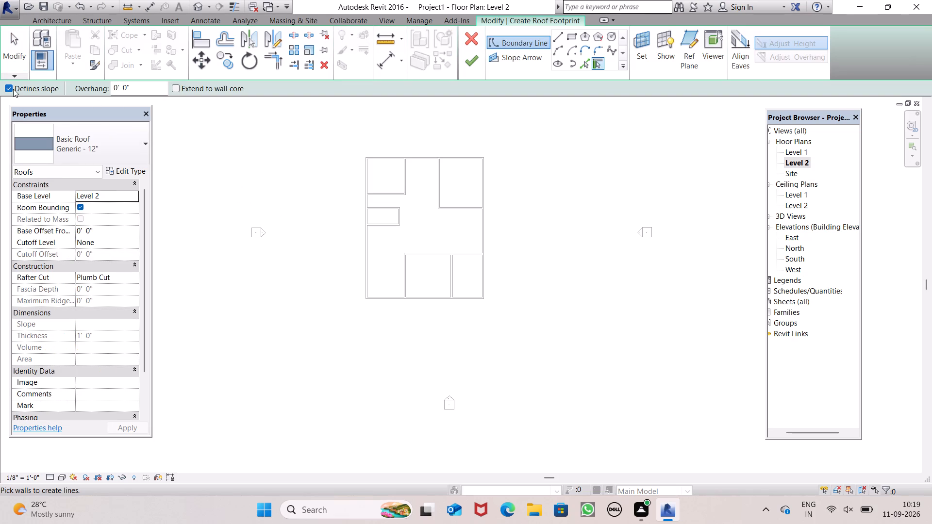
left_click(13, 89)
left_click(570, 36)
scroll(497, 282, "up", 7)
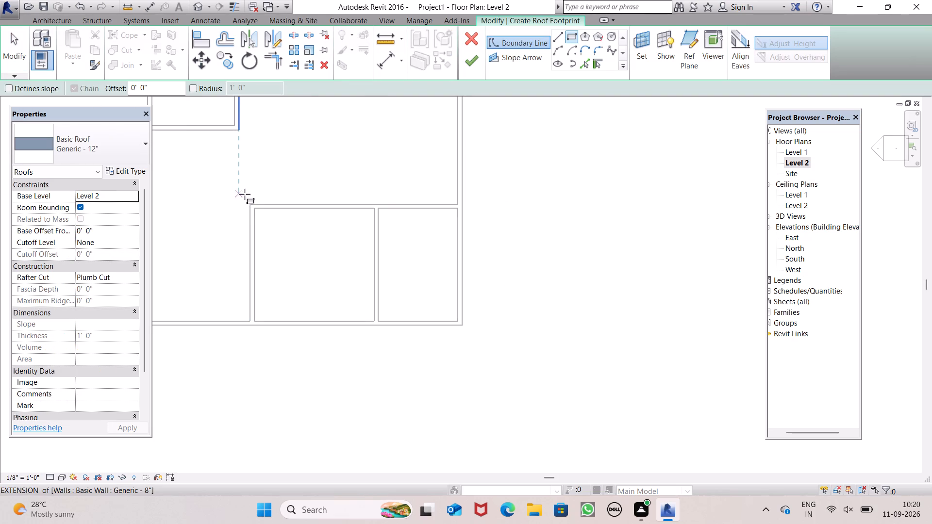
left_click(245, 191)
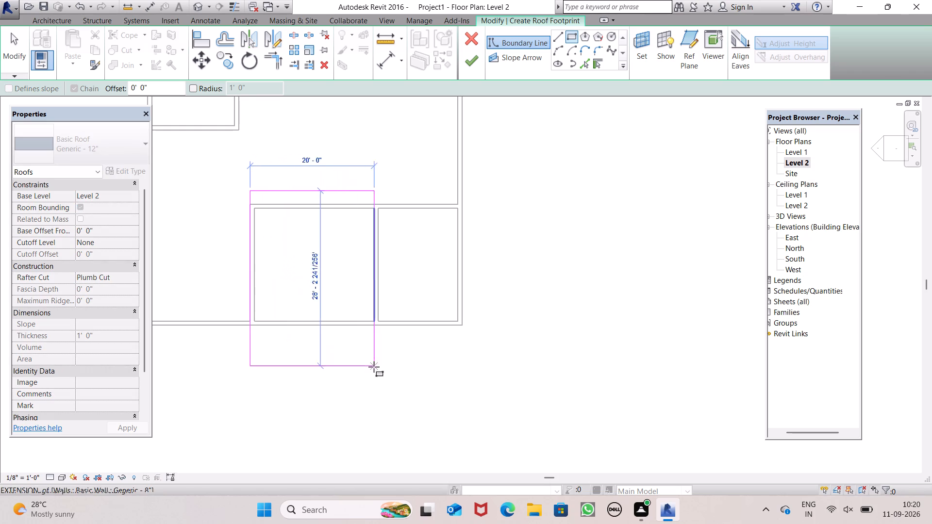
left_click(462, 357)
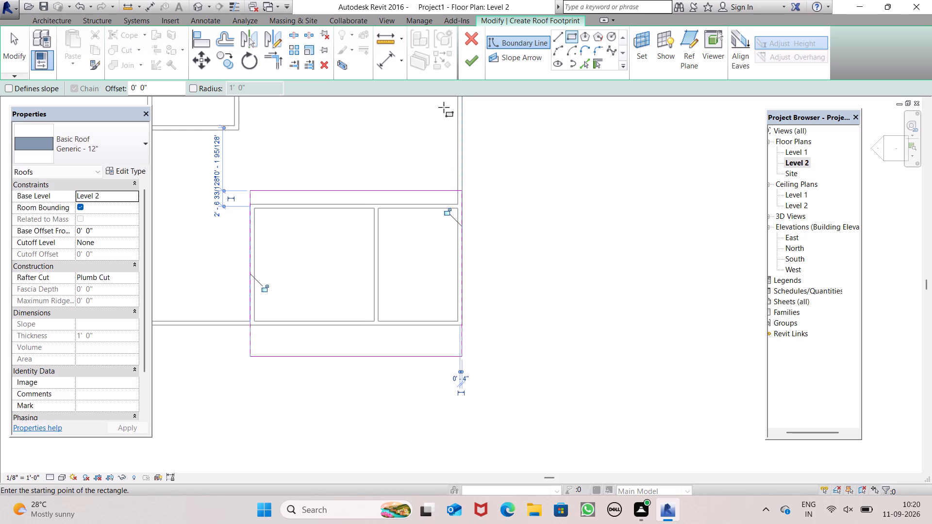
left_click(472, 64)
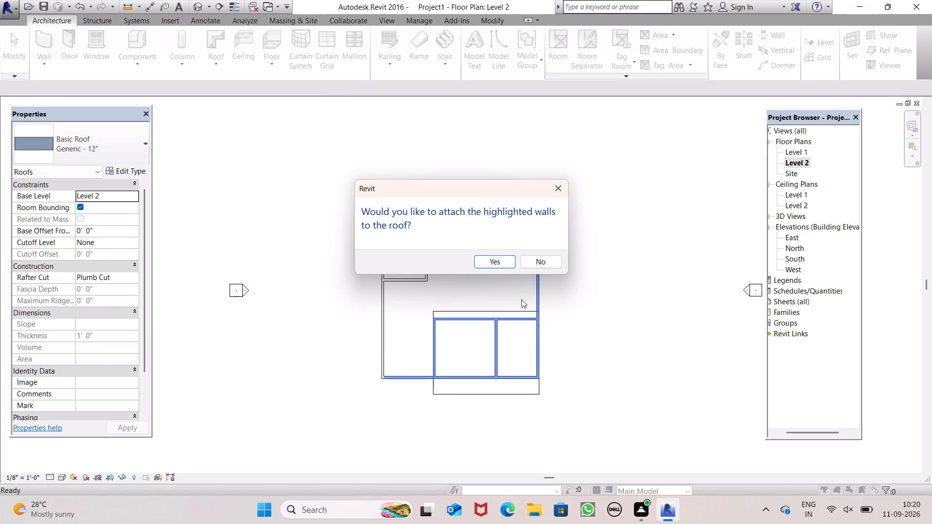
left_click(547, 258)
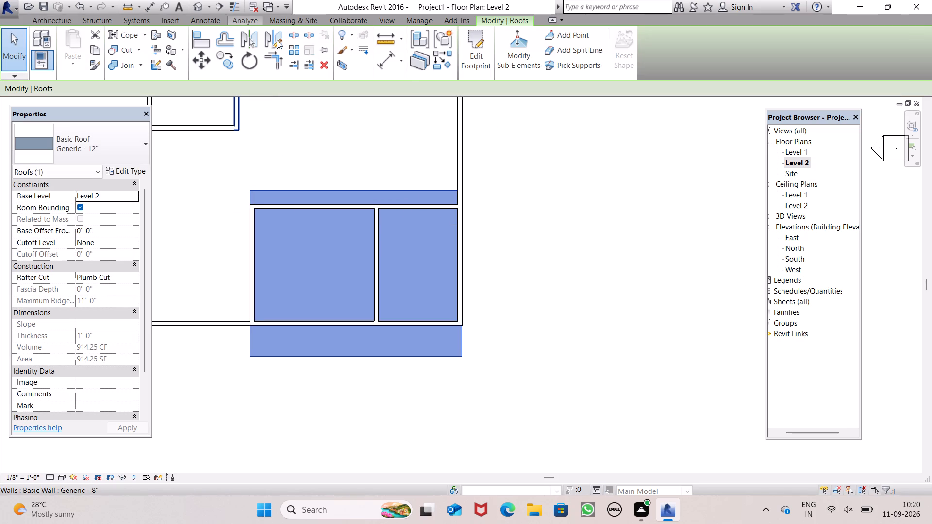
Examine the flat roof over the southeast rooms in the 3D view from above and from the front.
left_click(193, 8)
scroll(378, 213, "down", 1)
middle_click_drag(801, 375, 793, 335)
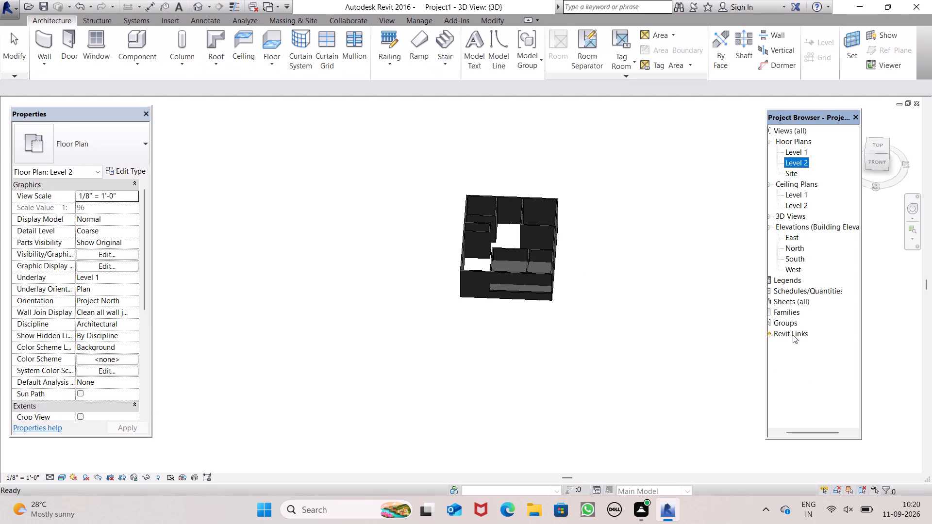
middle_click_drag(793, 335, 802, 105)
middle_click_drag(667, 237, 680, 132)
scroll(418, 368, "up", 1)
scroll(545, 292, "up", 3)
middle_click_drag(591, 271, 555, 317)
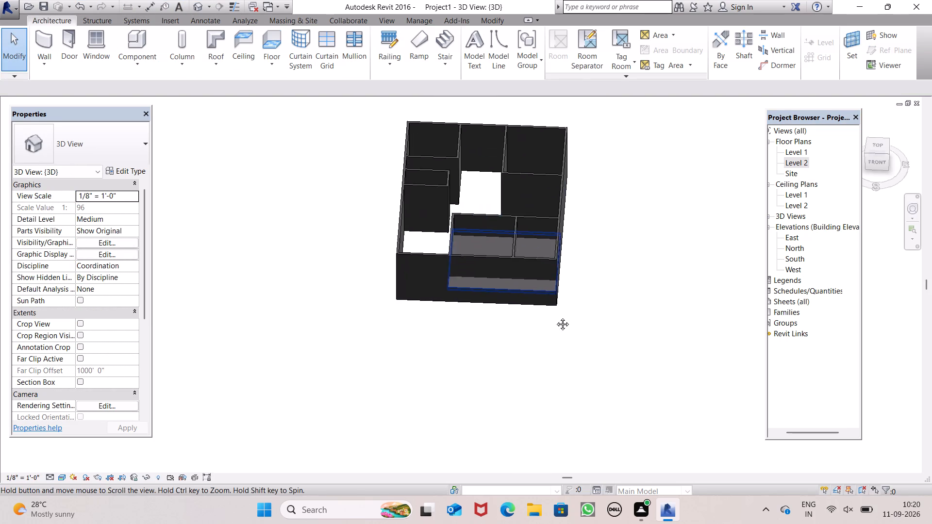
middle_click_drag(555, 317, 554, 342)
middle_click_drag(554, 342, 567, 148)
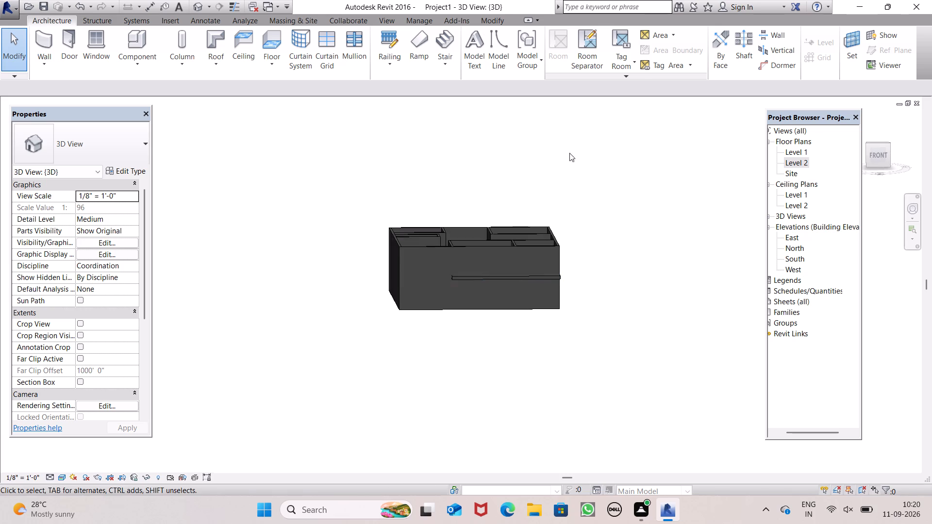
scroll(574, 183, "down", 4)
middle_click_drag(576, 200, 571, 270)
scroll(571, 270, "down", 1)
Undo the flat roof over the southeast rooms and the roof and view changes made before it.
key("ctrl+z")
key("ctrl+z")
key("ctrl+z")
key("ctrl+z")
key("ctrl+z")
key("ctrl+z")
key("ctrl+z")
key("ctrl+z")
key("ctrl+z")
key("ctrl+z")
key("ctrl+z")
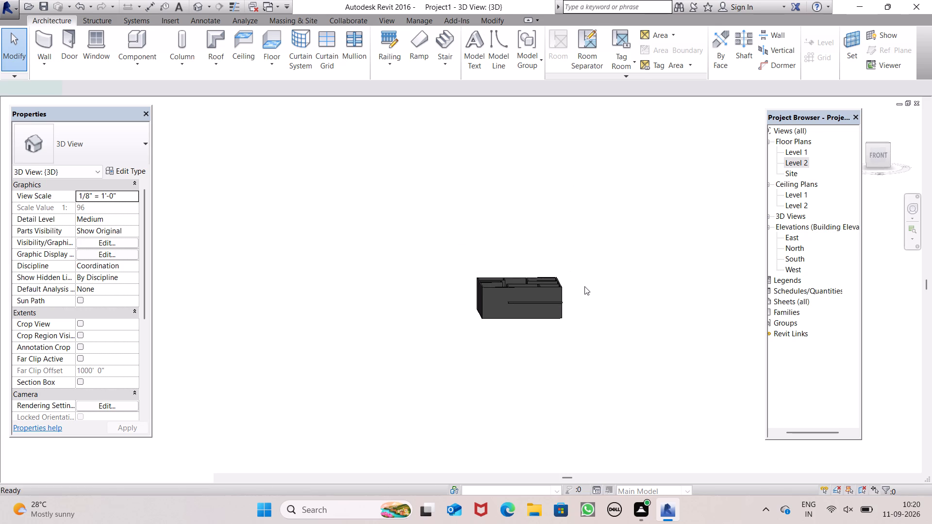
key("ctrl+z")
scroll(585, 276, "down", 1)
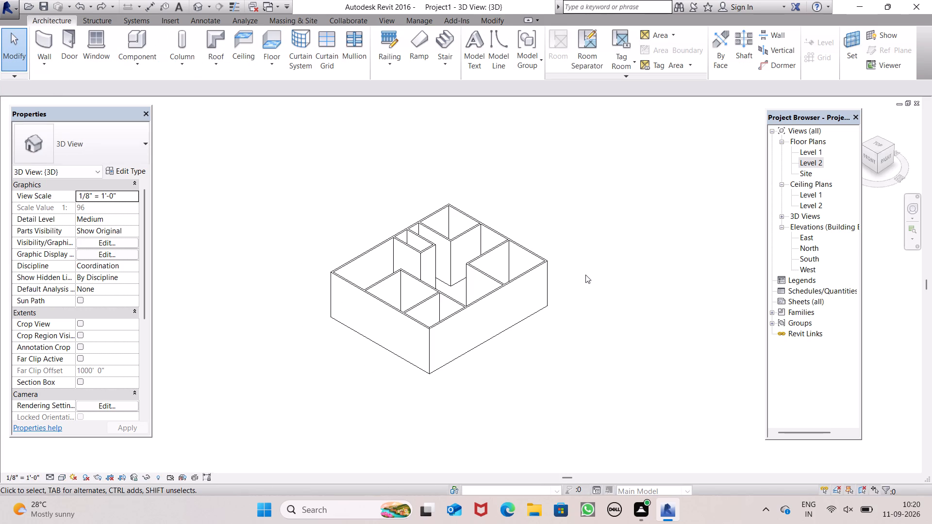
Open the Level 1 floor plan.
double_click(815, 151)
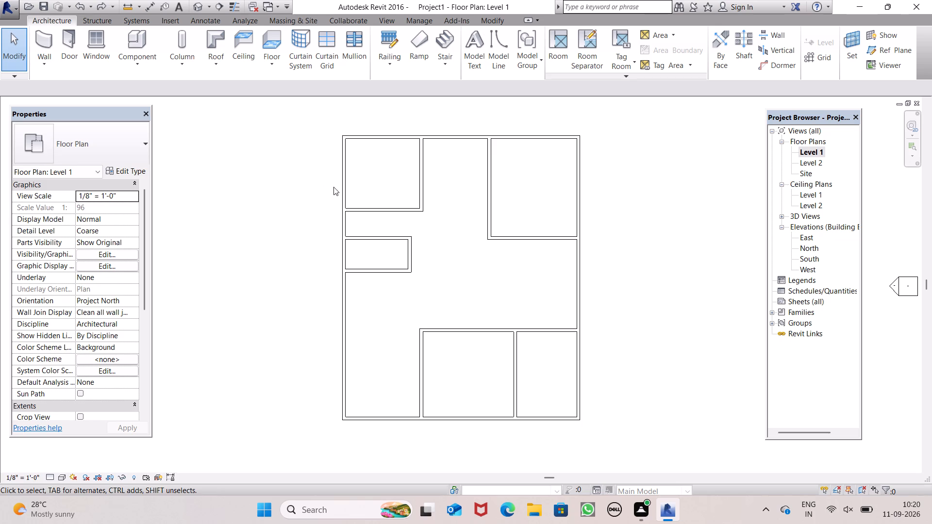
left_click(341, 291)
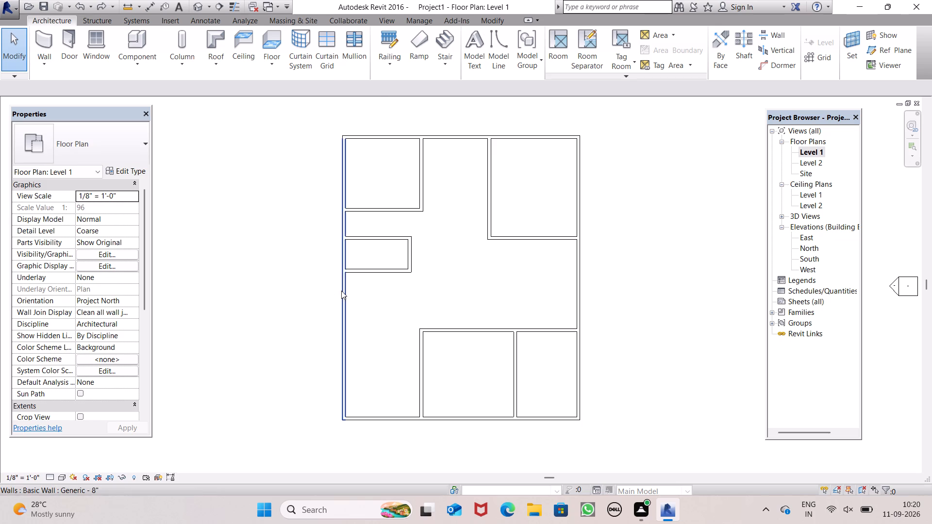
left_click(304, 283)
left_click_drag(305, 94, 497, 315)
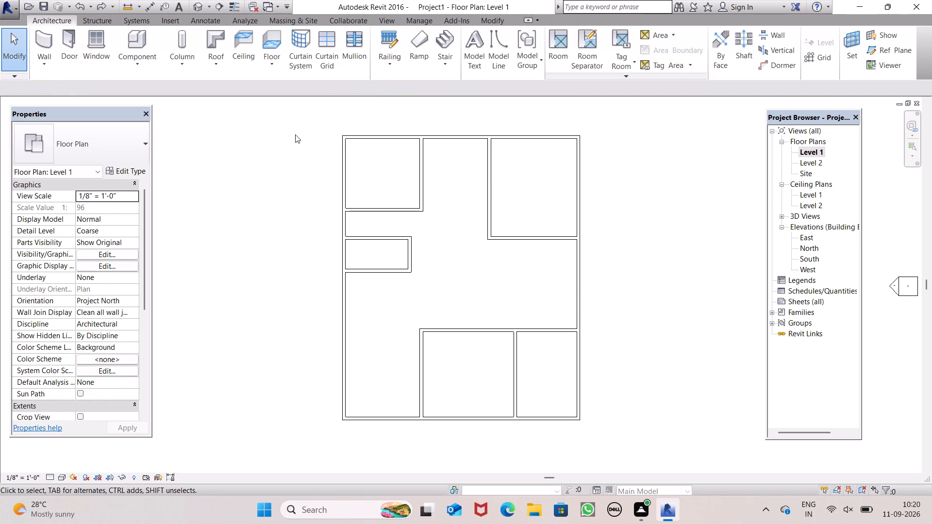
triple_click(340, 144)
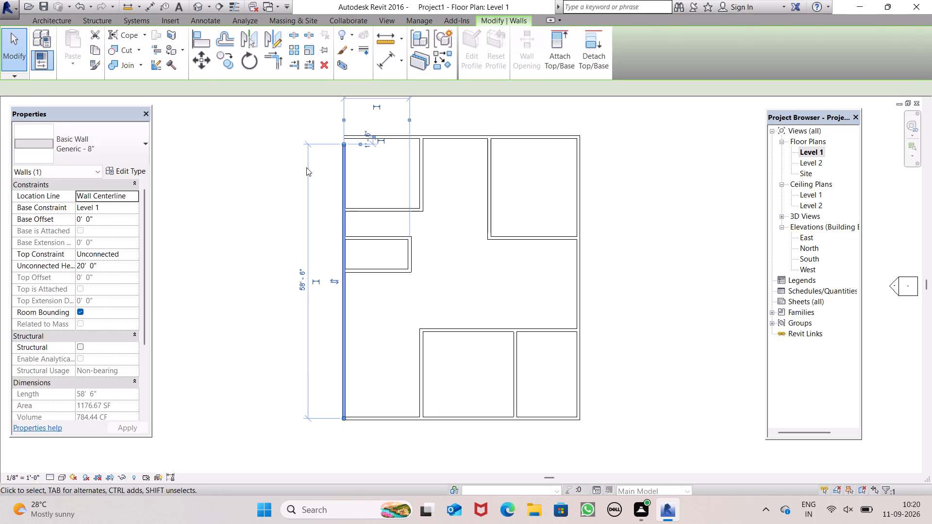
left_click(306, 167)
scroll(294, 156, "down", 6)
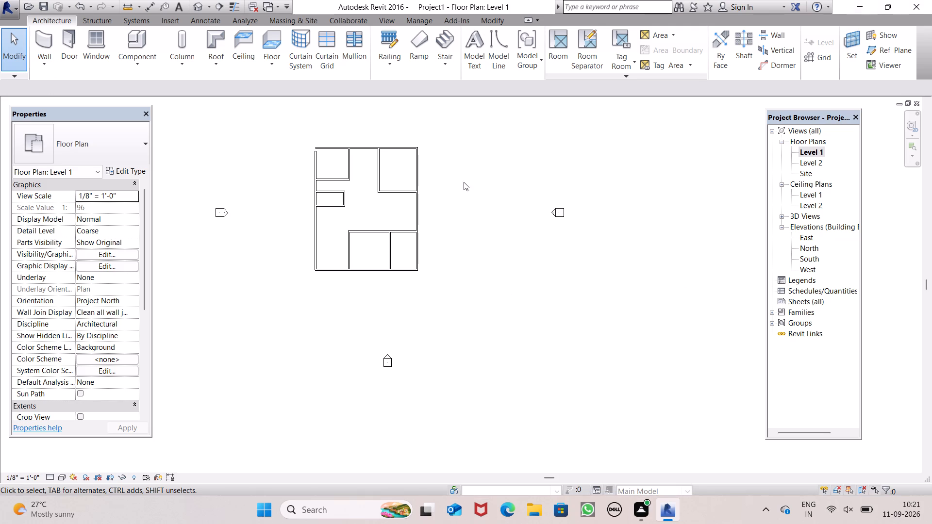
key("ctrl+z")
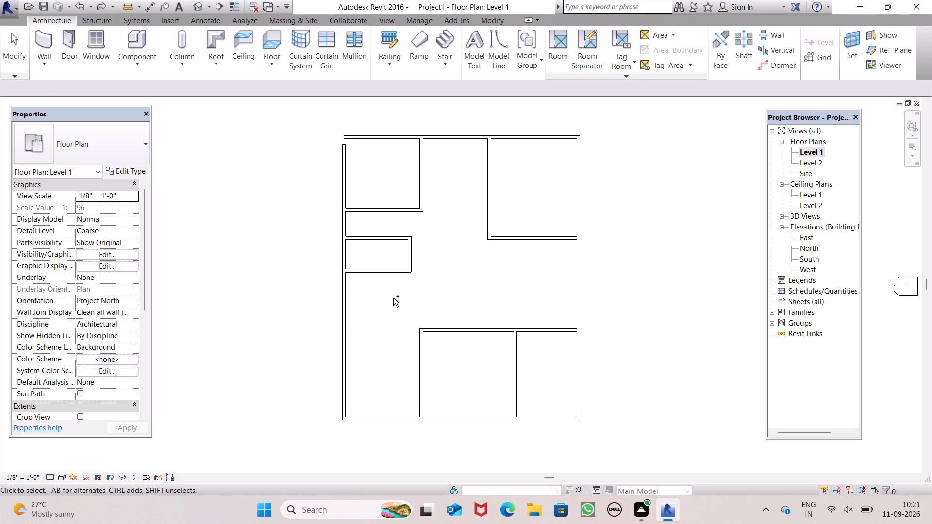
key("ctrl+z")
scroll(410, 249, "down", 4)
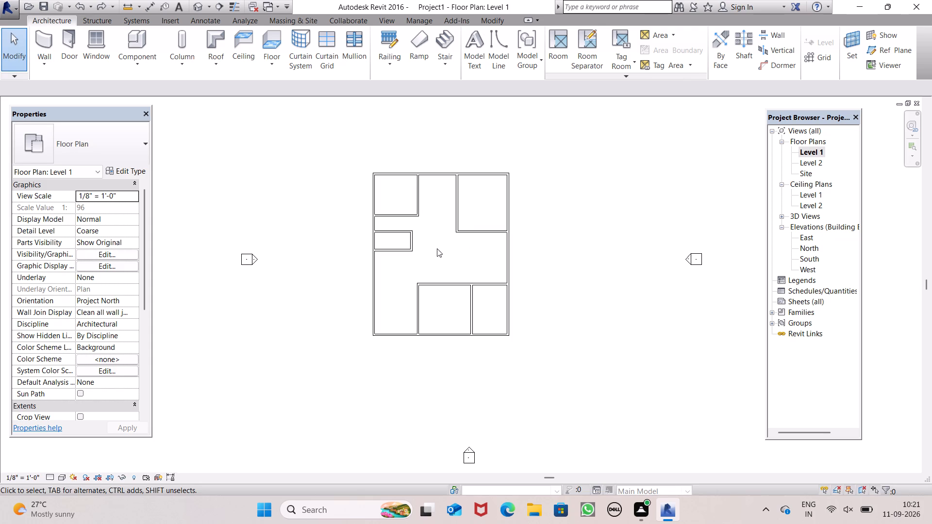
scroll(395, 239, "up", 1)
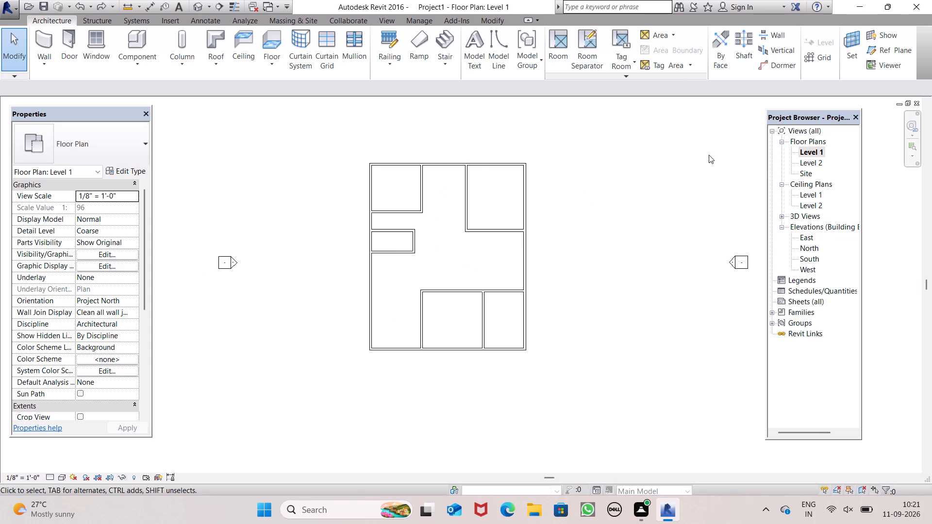
Delete all exterior walls and room partitions on the Level 1 floor plan.
double_click(815, 156)
scroll(576, 257, "down", 2)
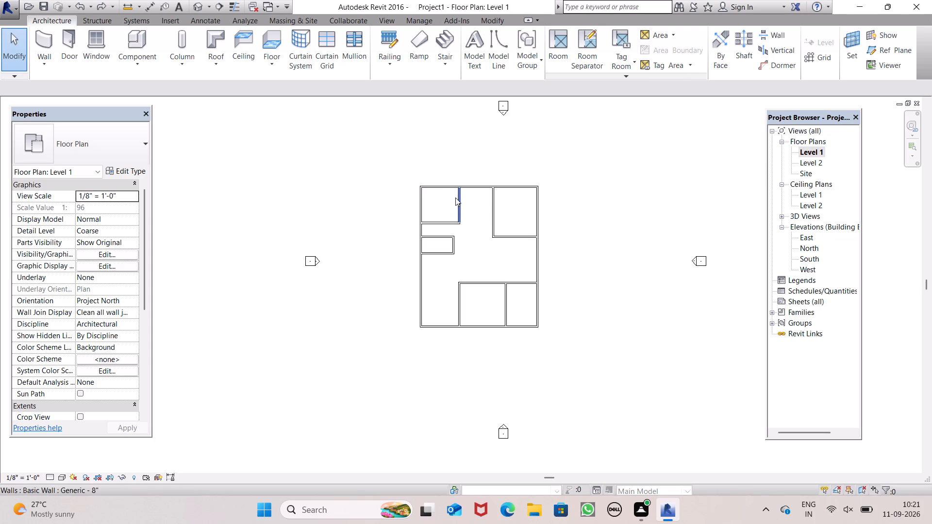
left_click_drag(367, 160, 573, 361)
key("Delete")
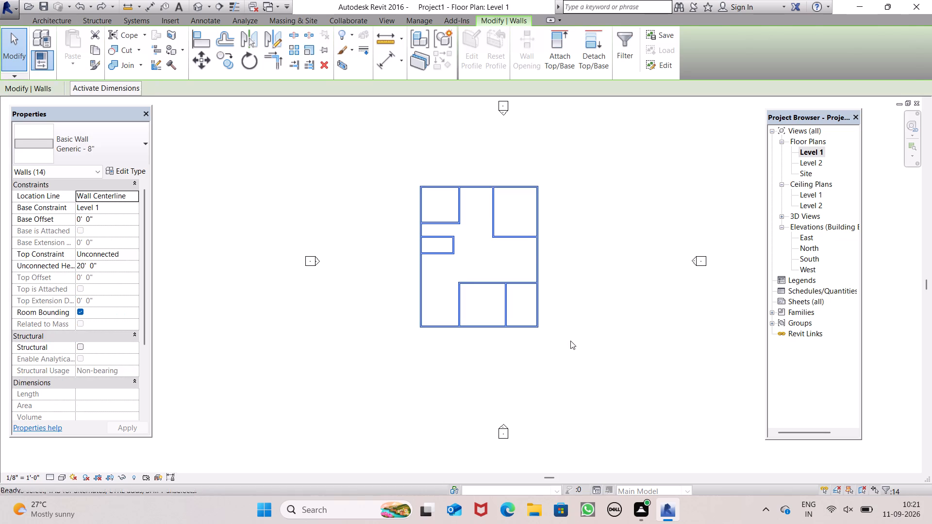
Draw a rectangle of Generic - 8" architectural walls, about 52' wide by 56' deep and 20' high, centred between the elevation markers.
left_click(41, 57)
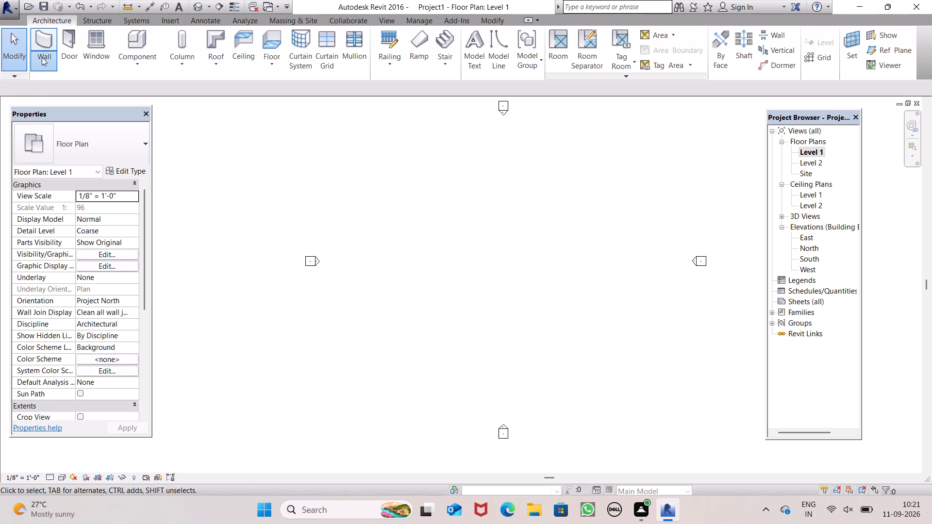
left_click(70, 83)
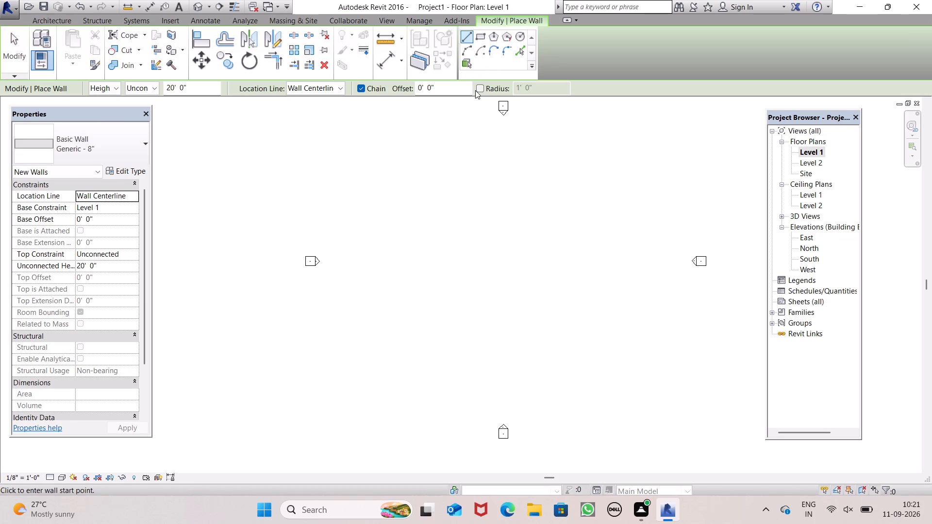
left_click(483, 39)
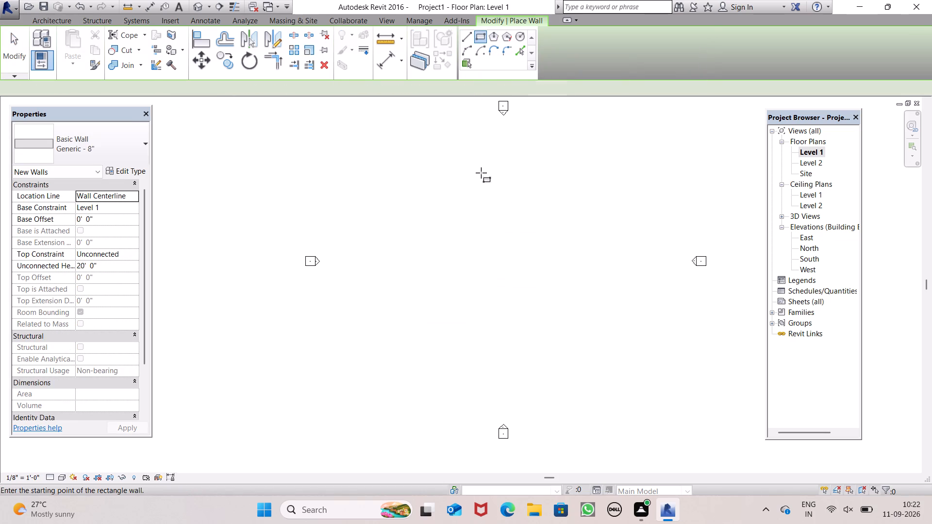
left_click(429, 200)
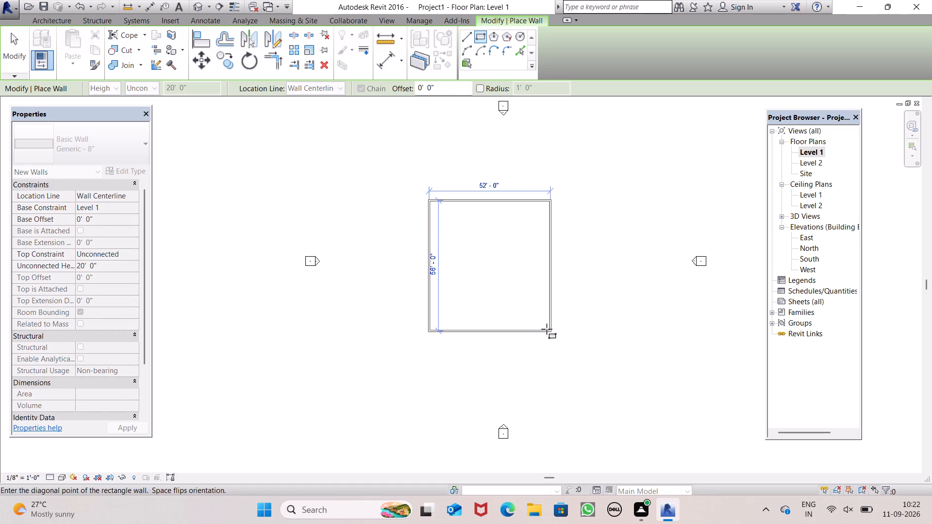
left_click(547, 329)
key("Escape")
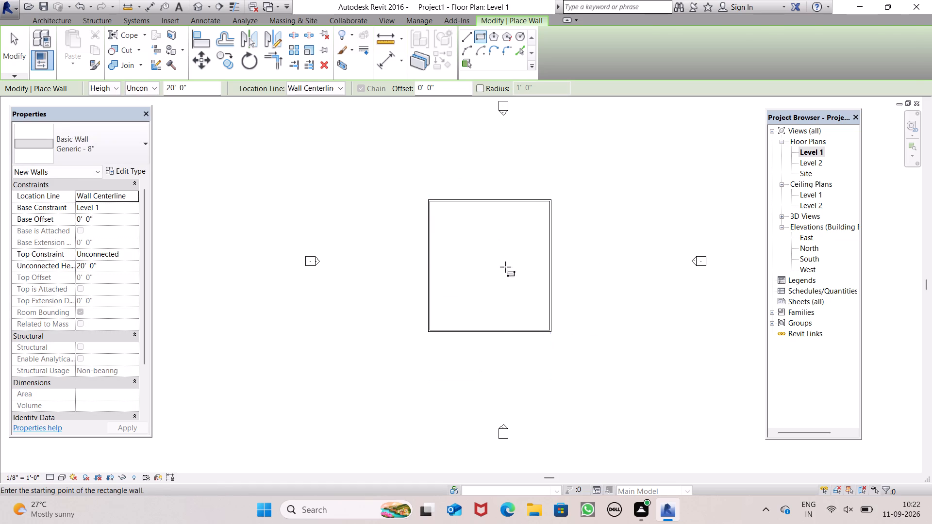
key("Escape")
Resize the wall rectangle to 60' between the north and south walls and 50' between the east and west walls.
left_click(497, 326)
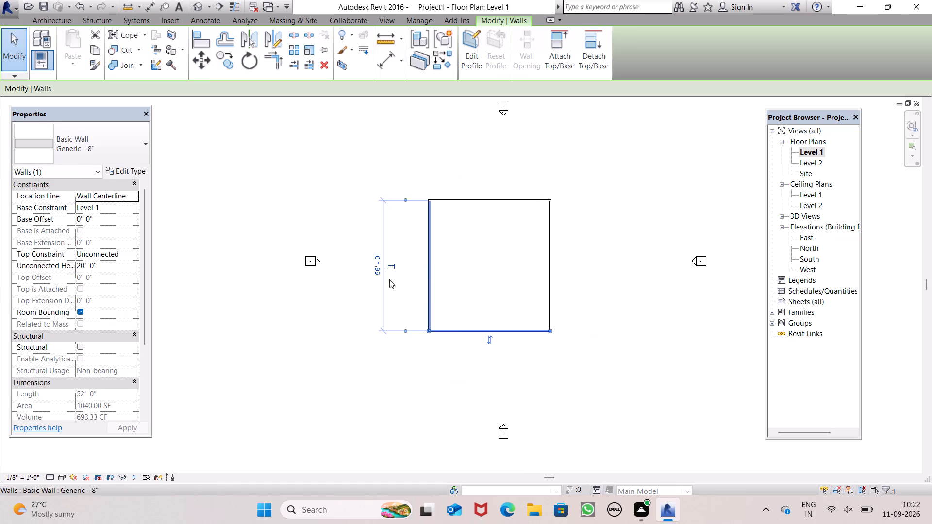
left_click(380, 272)
key("BackSpace")
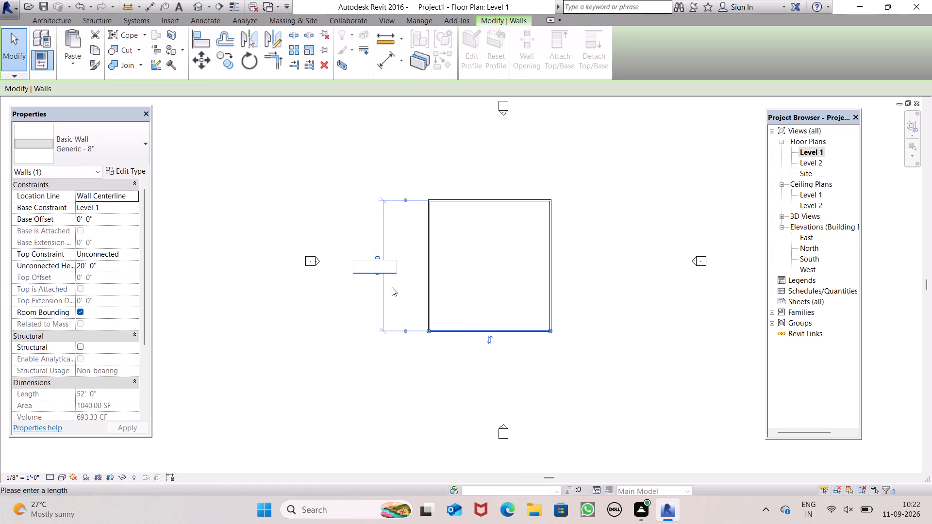
type("60'")
key("Return")
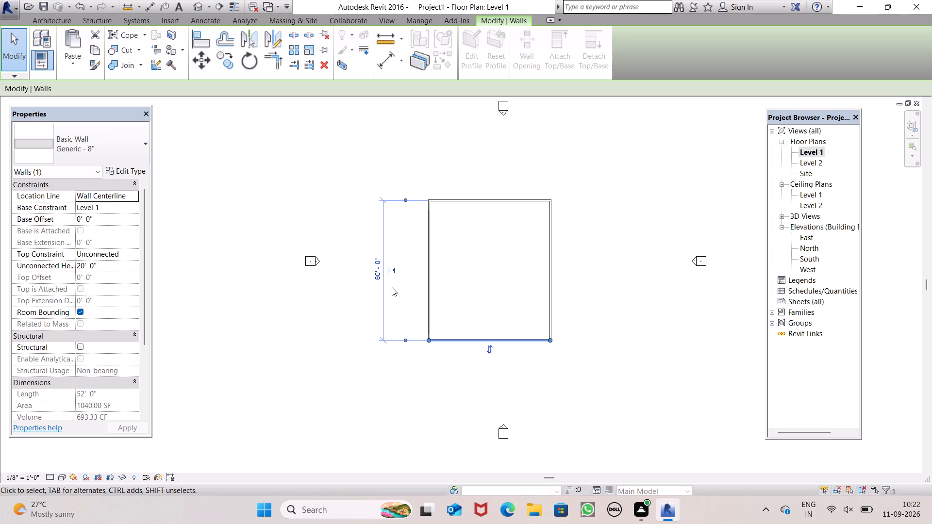
left_click(431, 325)
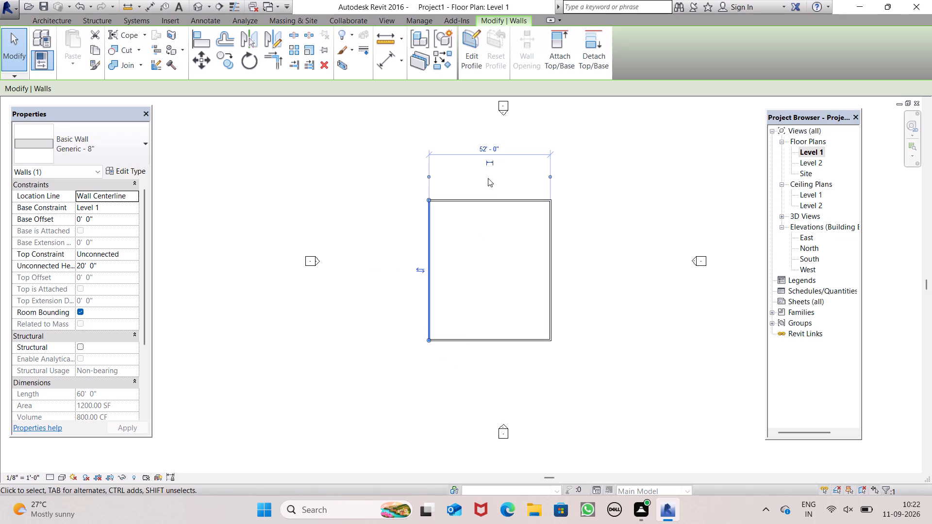
left_click(496, 149)
key("BackSpace")
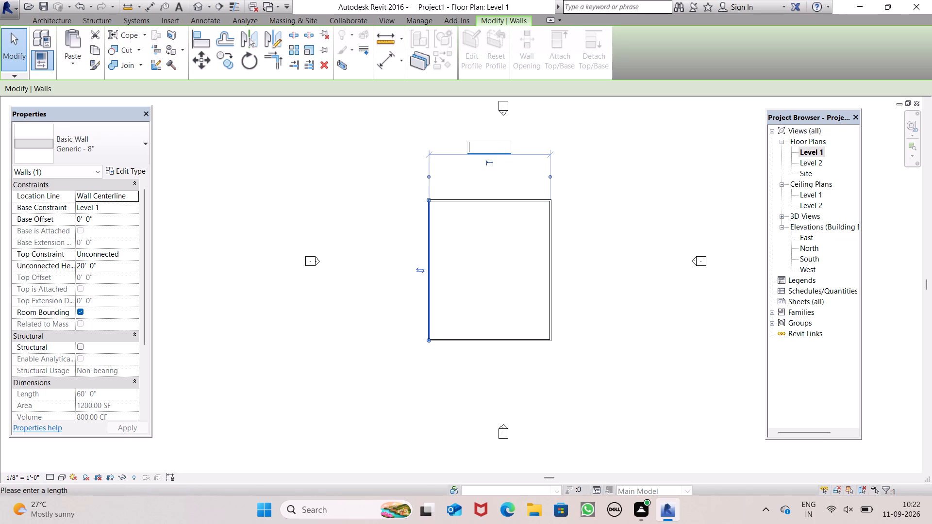
type("50'")
key("Return")
left_click(571, 272)
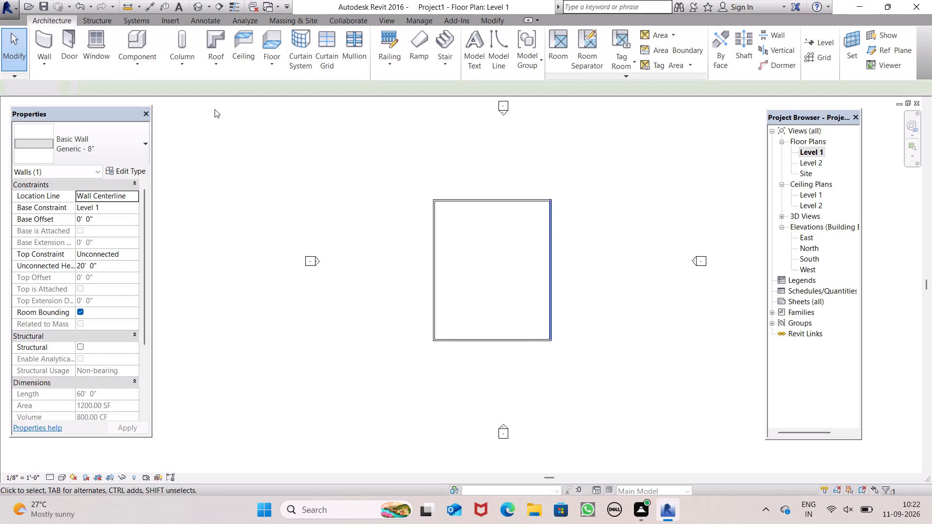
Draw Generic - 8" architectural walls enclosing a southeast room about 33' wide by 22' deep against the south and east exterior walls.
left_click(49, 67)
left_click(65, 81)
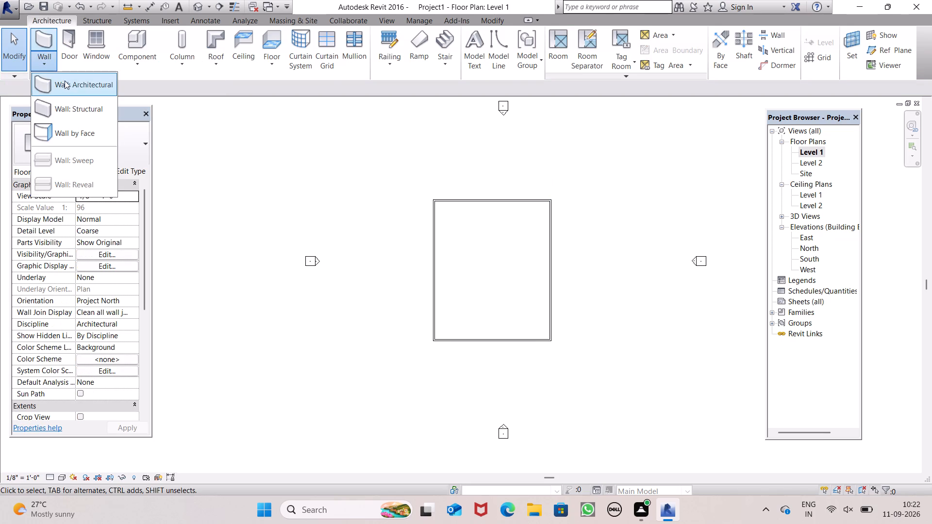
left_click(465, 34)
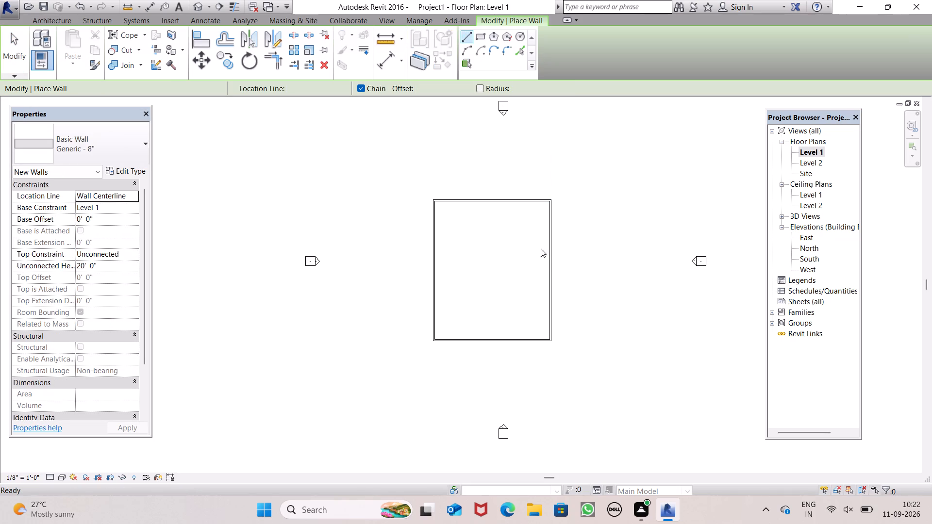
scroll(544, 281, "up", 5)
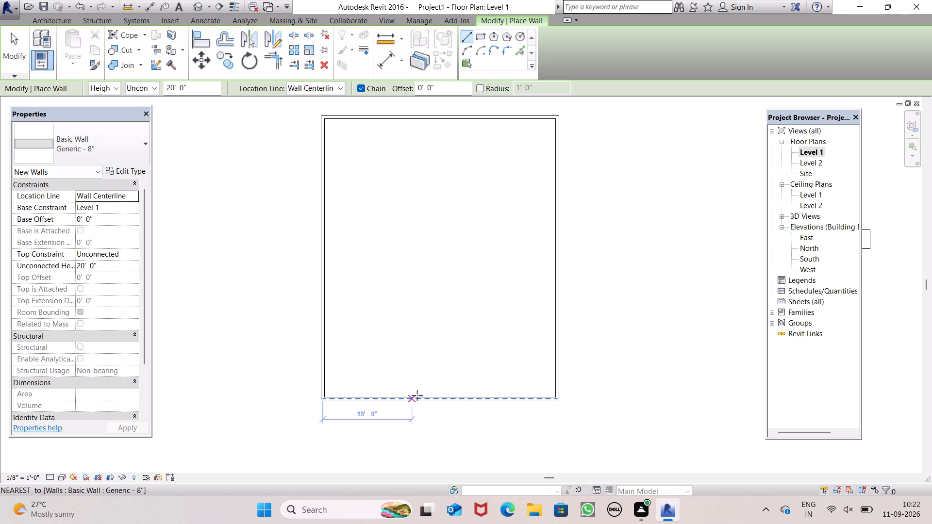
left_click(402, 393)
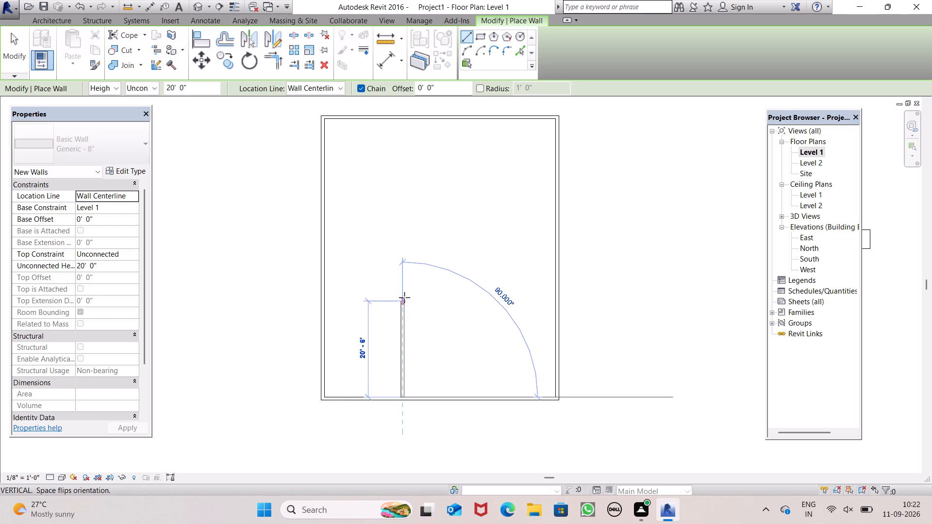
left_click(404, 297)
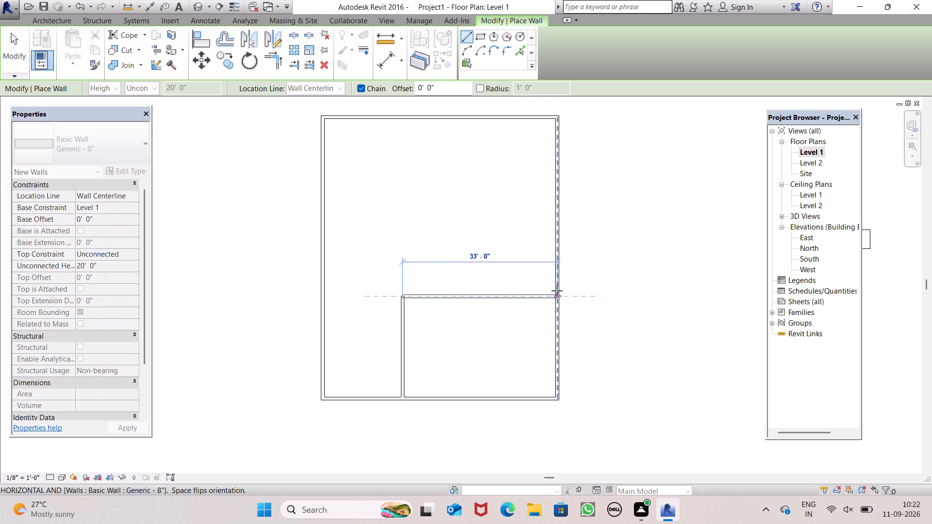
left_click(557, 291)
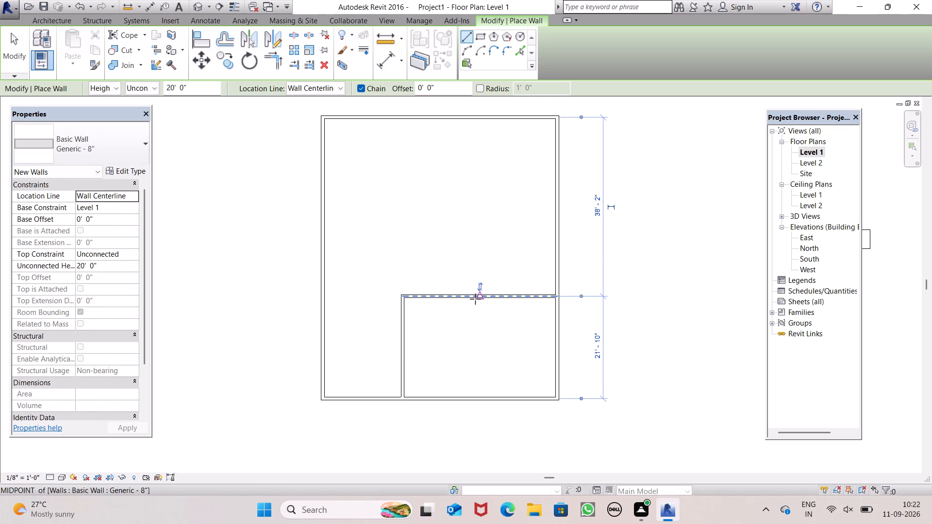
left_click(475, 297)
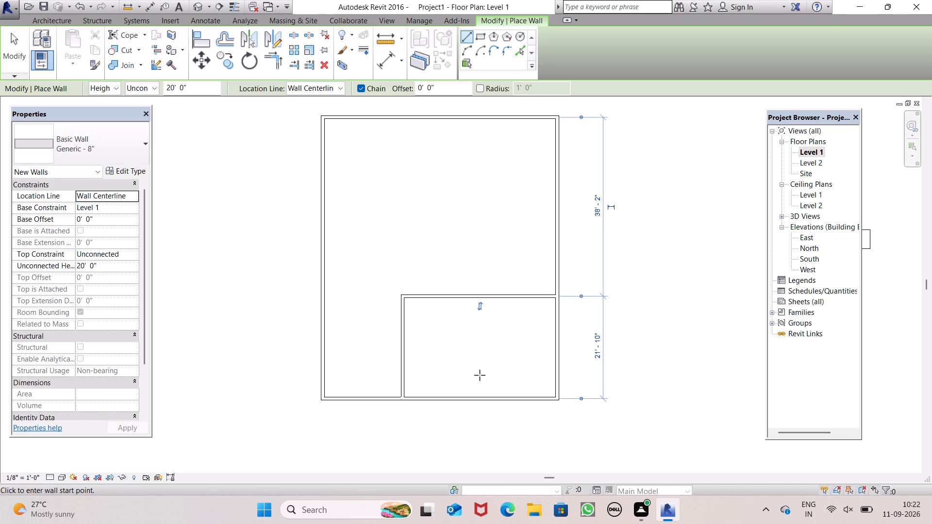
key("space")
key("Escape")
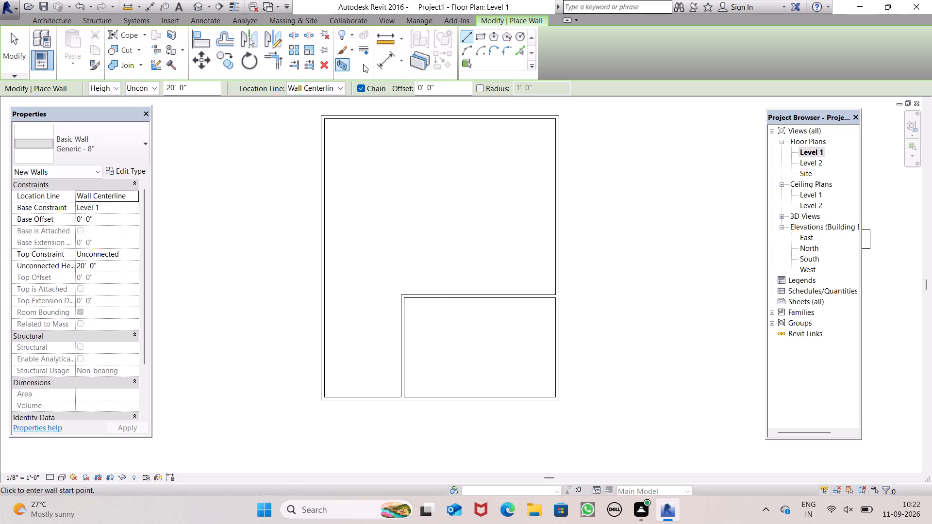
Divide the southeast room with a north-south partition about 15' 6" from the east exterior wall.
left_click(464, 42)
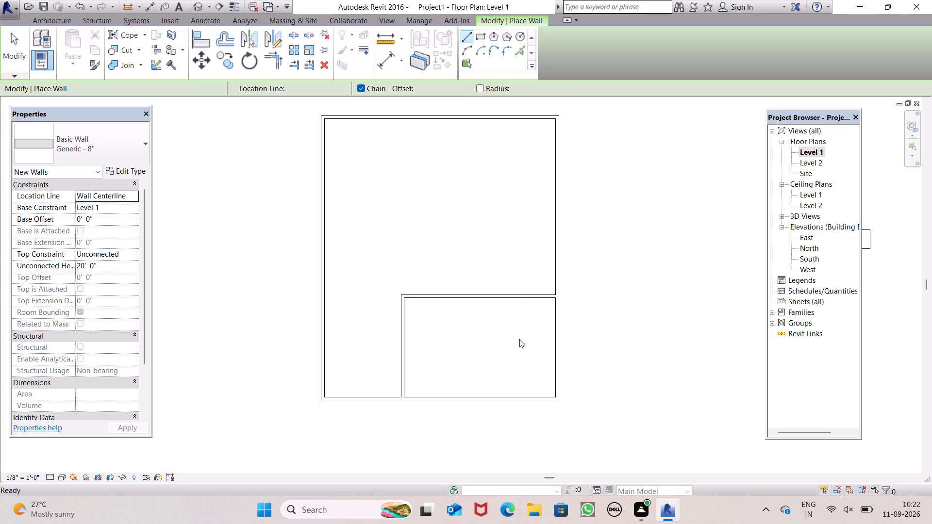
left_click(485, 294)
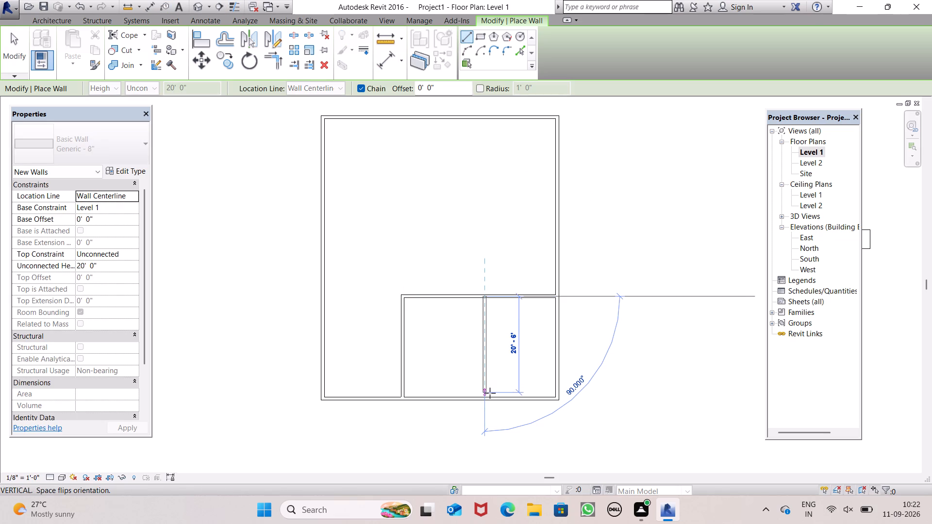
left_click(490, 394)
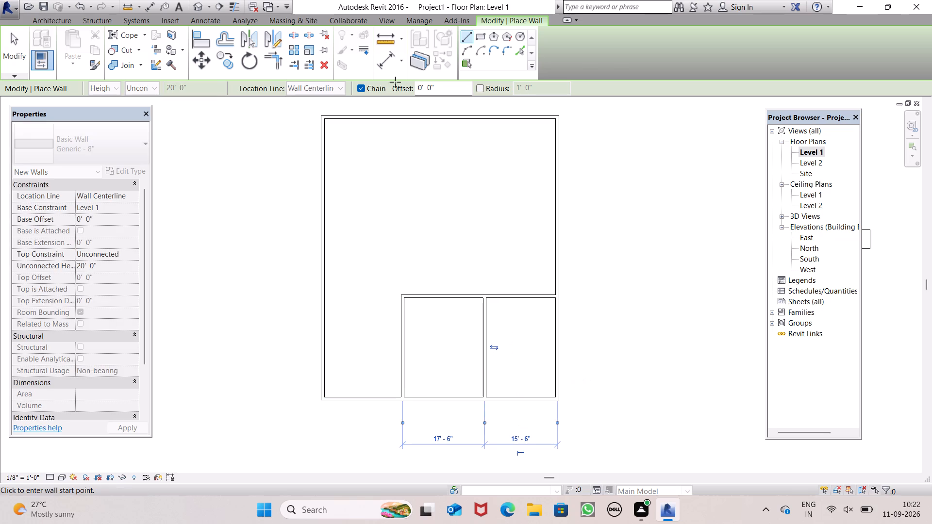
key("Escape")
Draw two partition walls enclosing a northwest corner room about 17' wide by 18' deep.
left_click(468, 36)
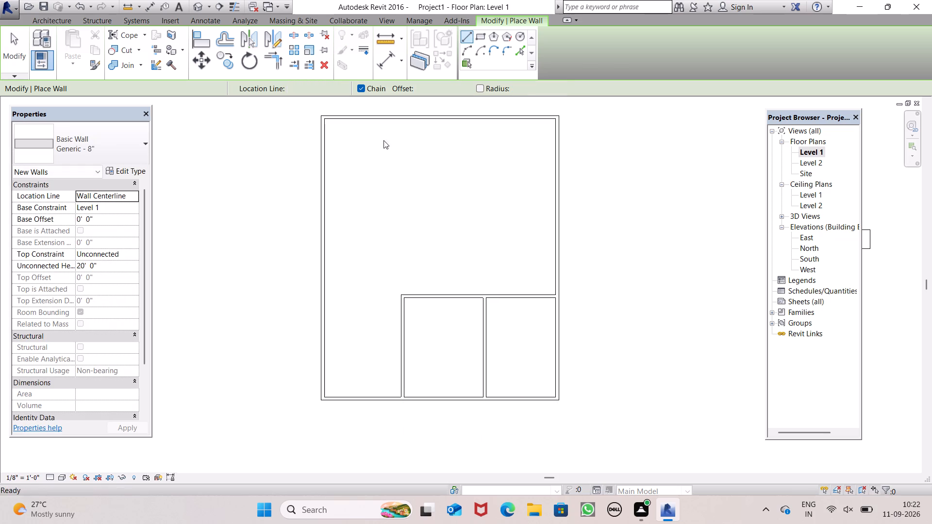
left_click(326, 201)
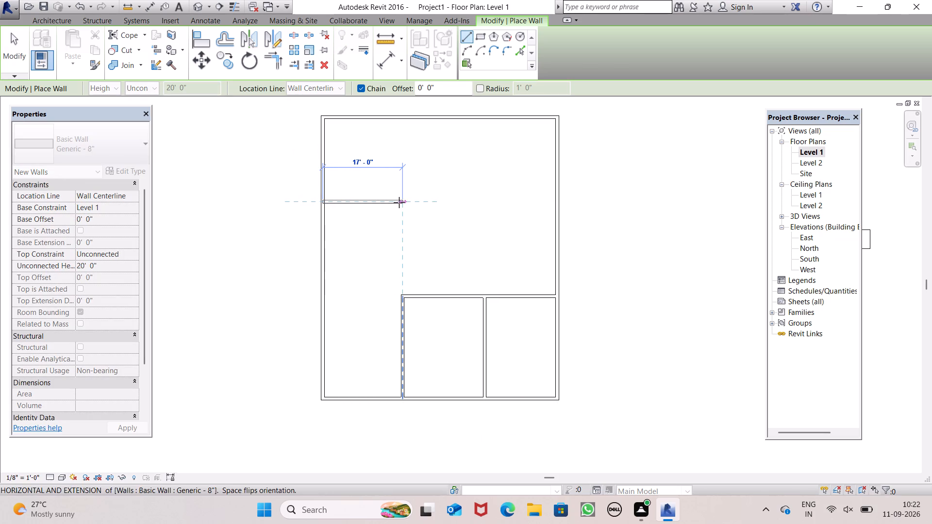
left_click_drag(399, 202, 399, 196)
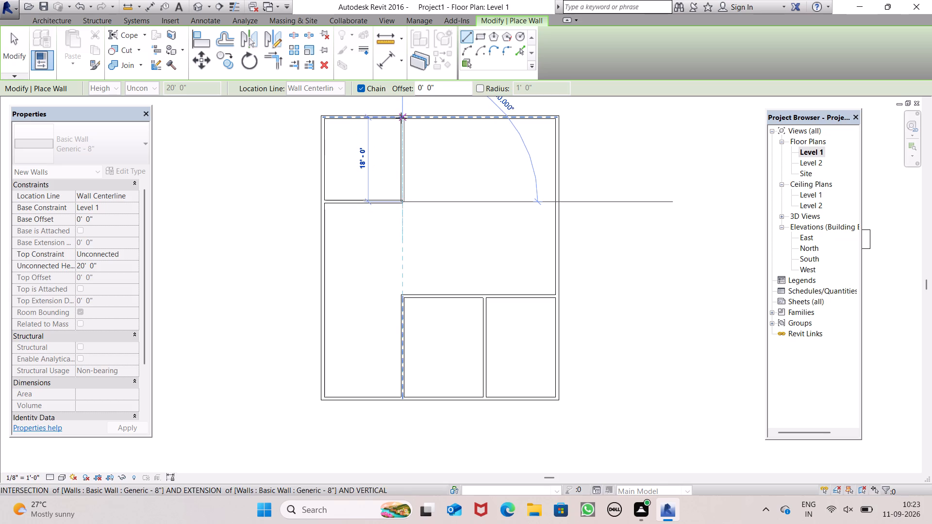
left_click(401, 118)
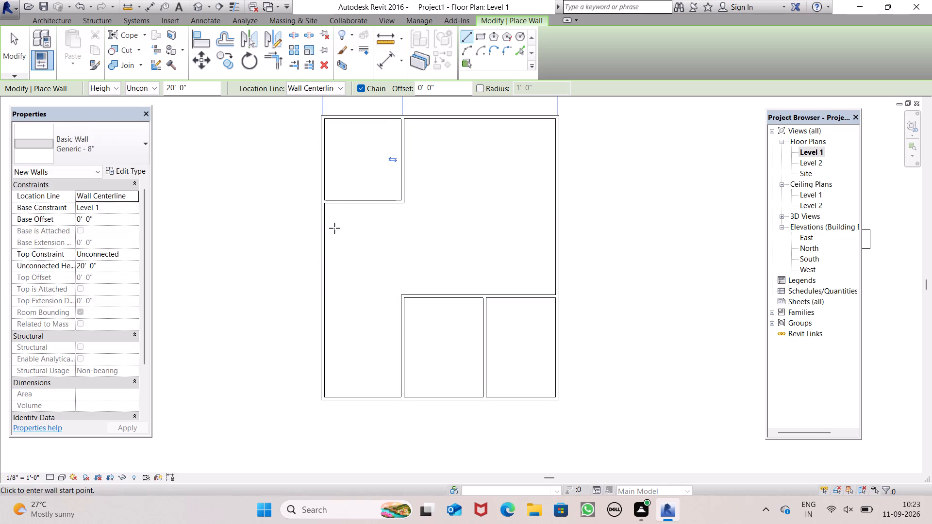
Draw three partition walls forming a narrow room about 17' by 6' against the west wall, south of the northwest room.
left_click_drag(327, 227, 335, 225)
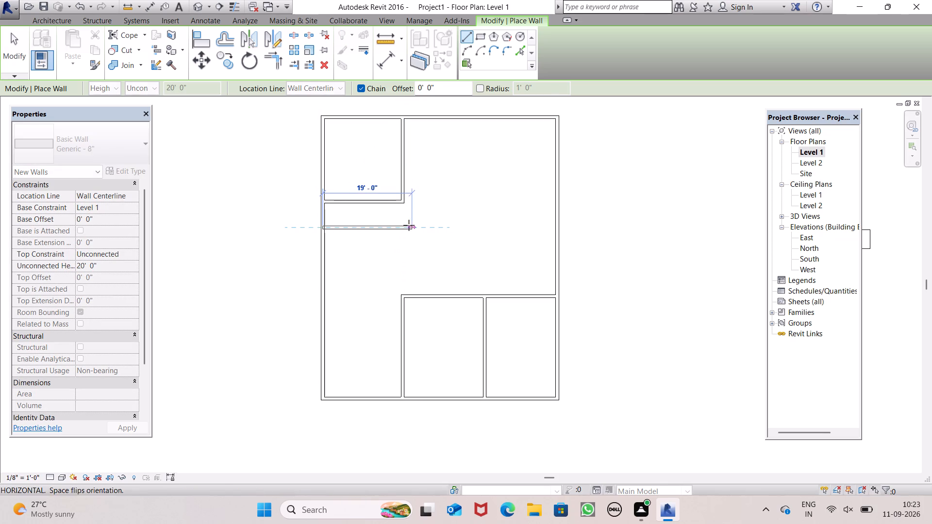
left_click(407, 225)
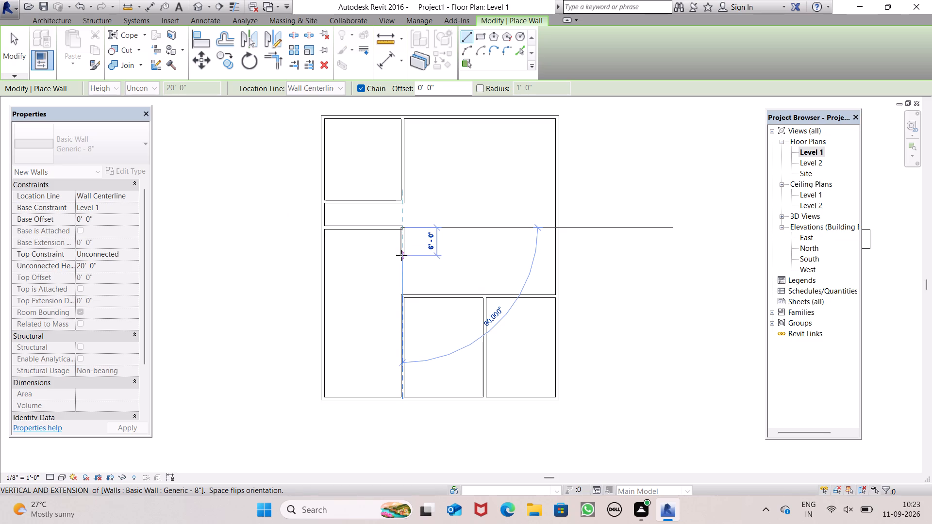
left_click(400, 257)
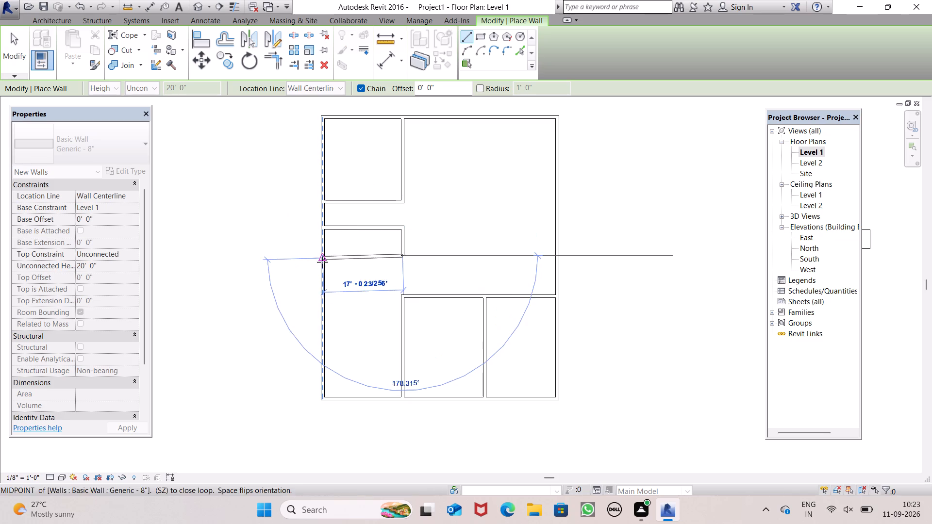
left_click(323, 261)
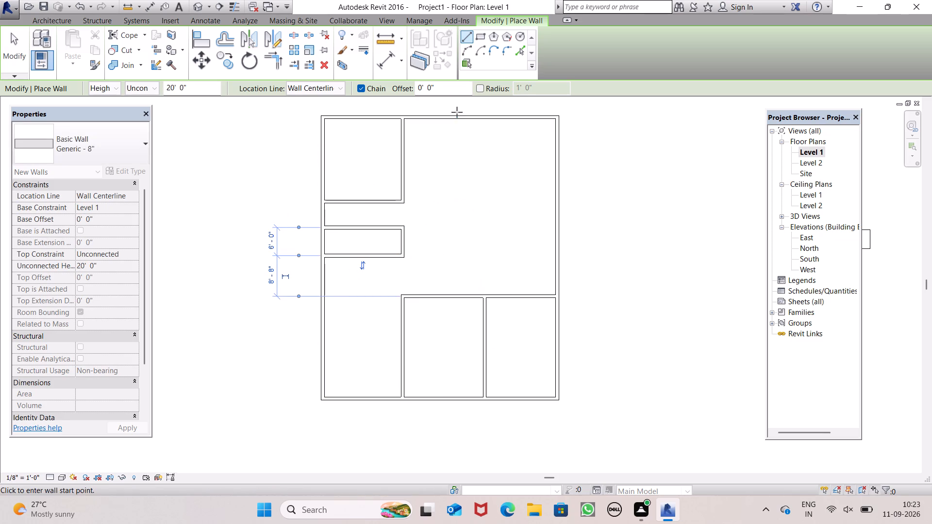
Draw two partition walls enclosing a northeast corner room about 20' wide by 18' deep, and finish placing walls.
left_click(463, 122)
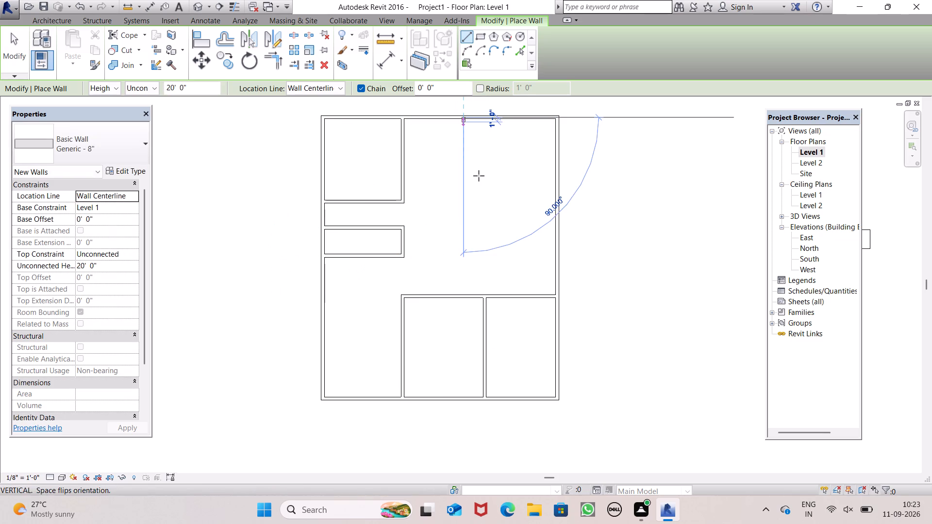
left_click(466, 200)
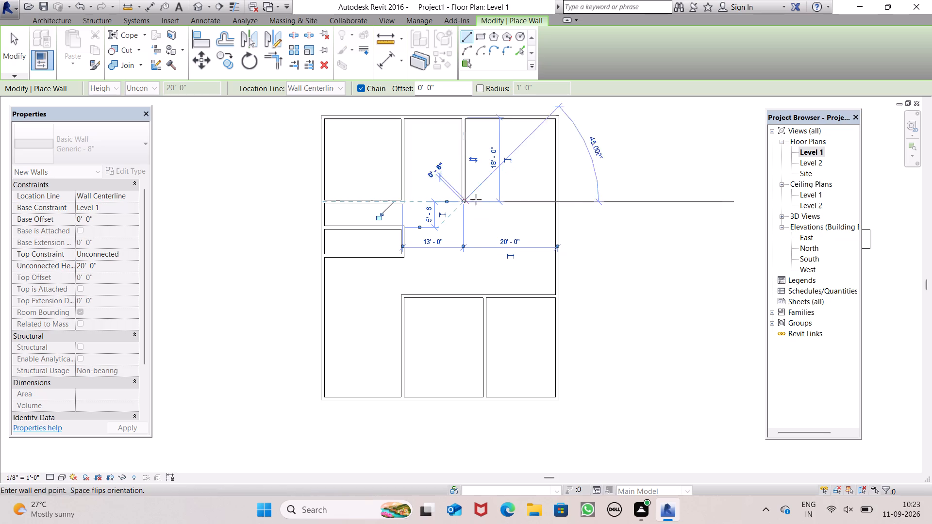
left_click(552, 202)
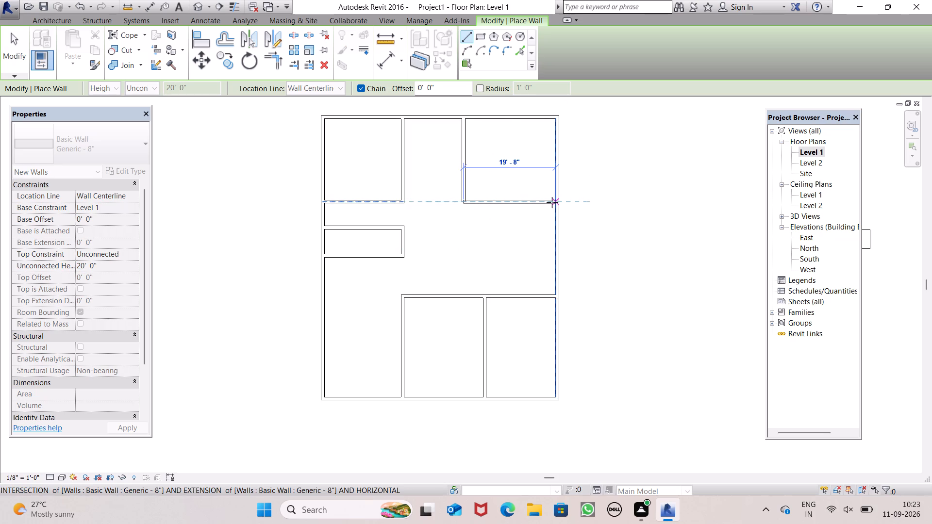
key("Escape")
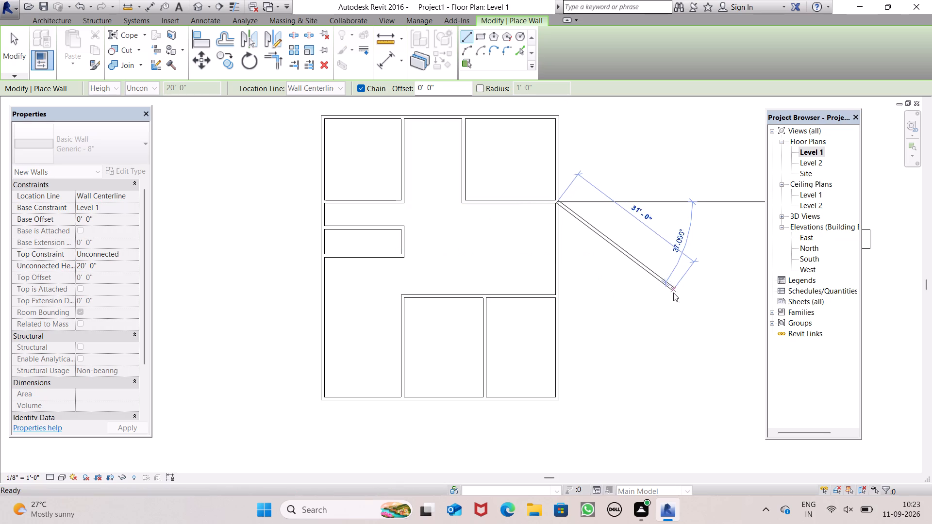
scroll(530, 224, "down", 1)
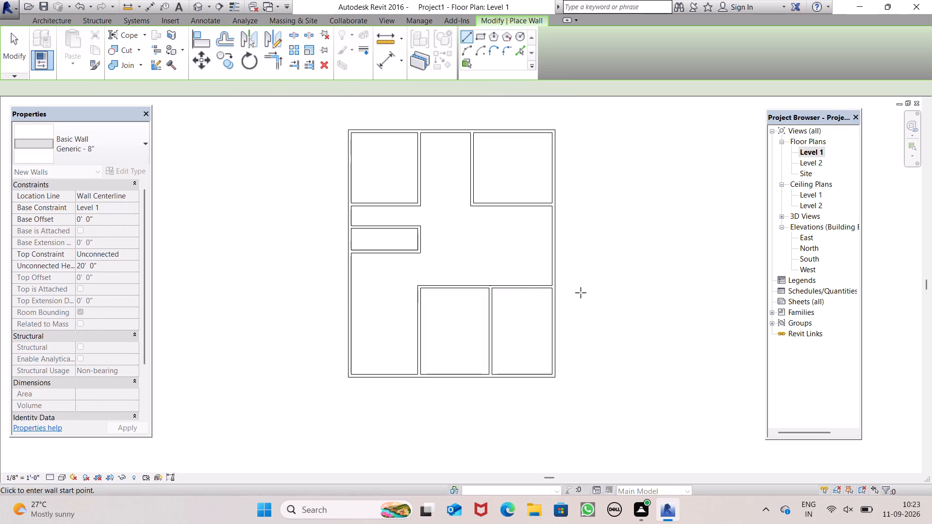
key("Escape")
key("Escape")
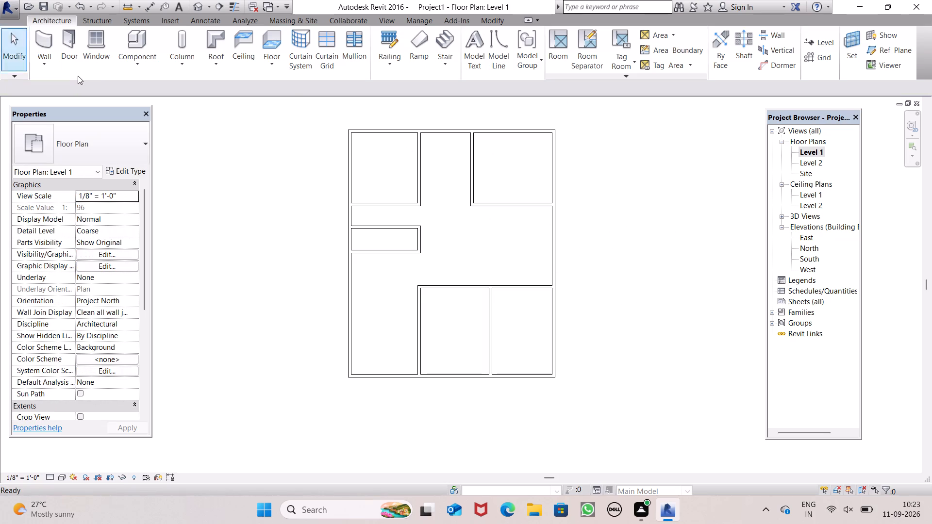
Open the default 3D view to examine the walls and partitions.
left_click(201, 12)
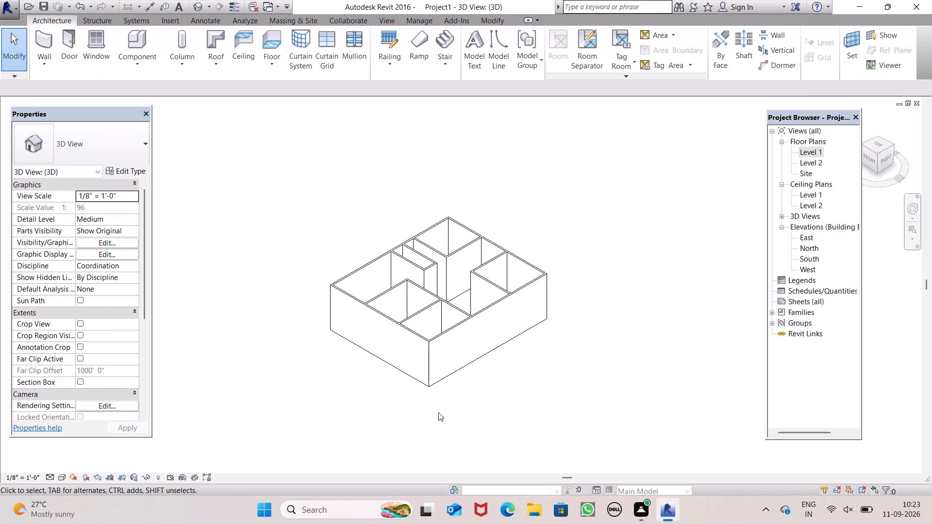
left_click(422, 370)
Return to the Level 1 floor plan and delete all exterior walls and partitions.
double_click(799, 153)
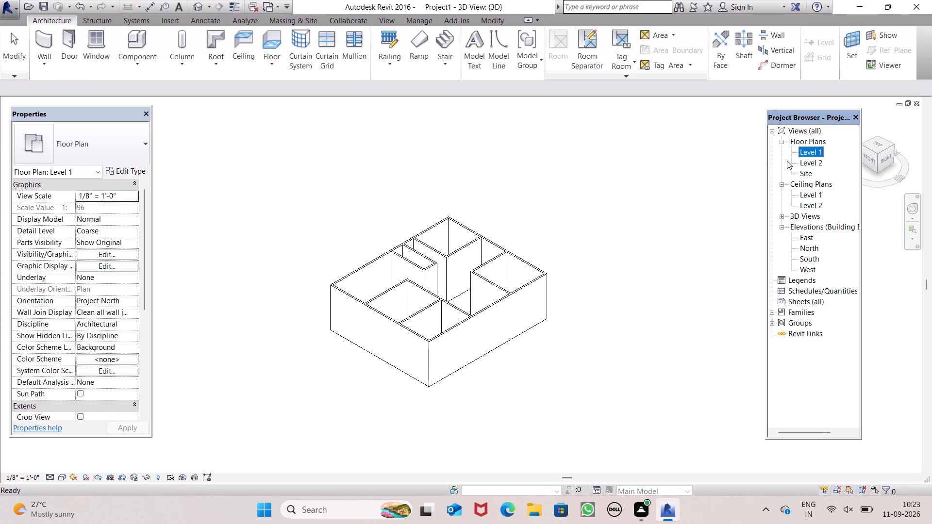
left_click(806, 156)
left_click(805, 155)
scroll(388, 160, "down", 4)
left_click_drag(325, 121, 447, 253)
left_click_drag(222, 100, 238, 122)
left_click_drag(342, 126, 605, 332)
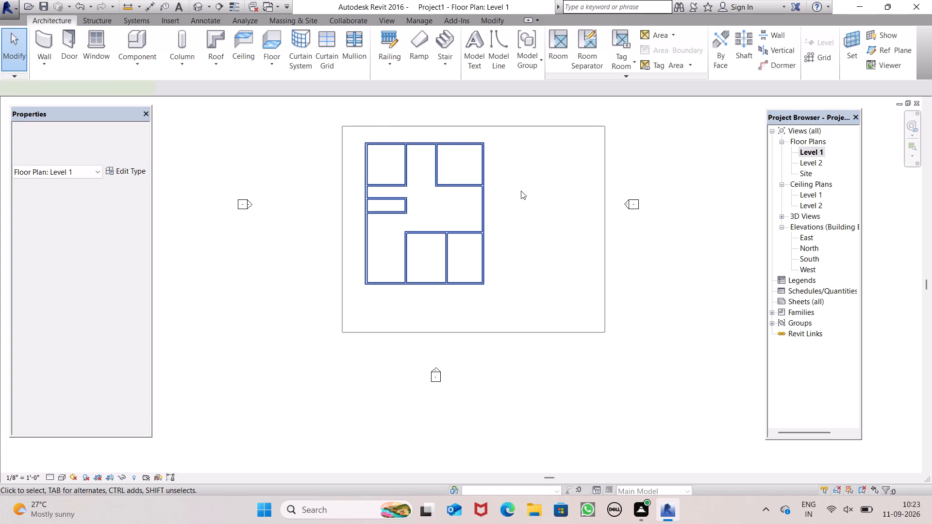
key("Delete")
Draw a rectangle of Generic - 8" exterior walls about 60' by 56' on Level 1, with the wall height set to 10'.
left_click(51, 66)
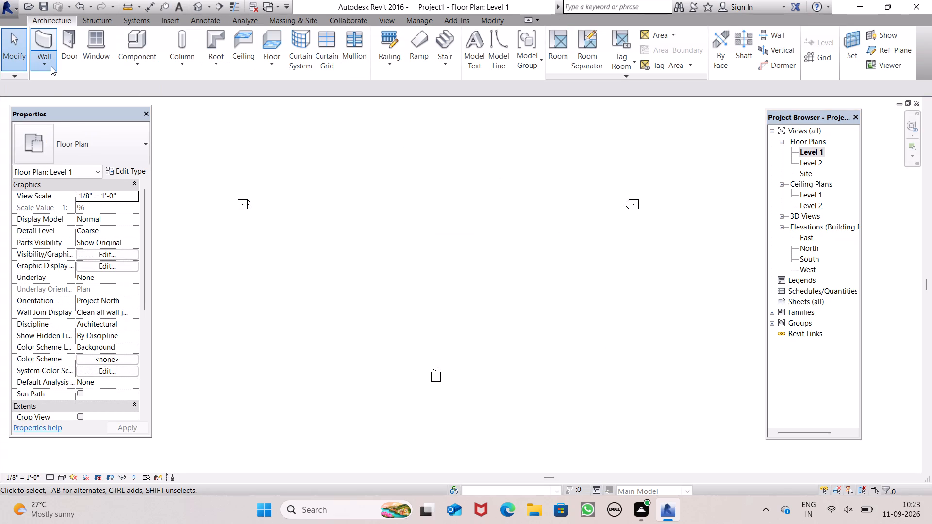
left_click(52, 80)
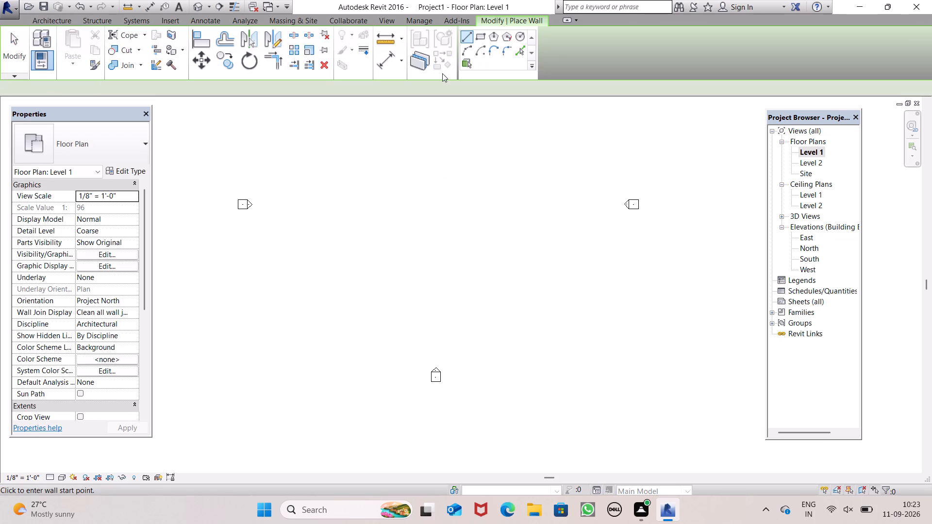
left_click(482, 39)
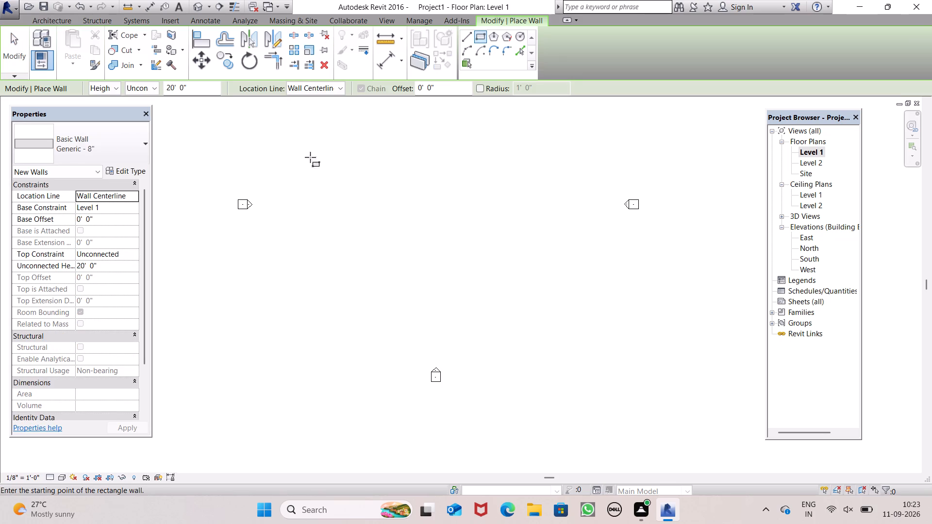
left_click(170, 86)
key("BackSpace")
key("1")
key("Return")
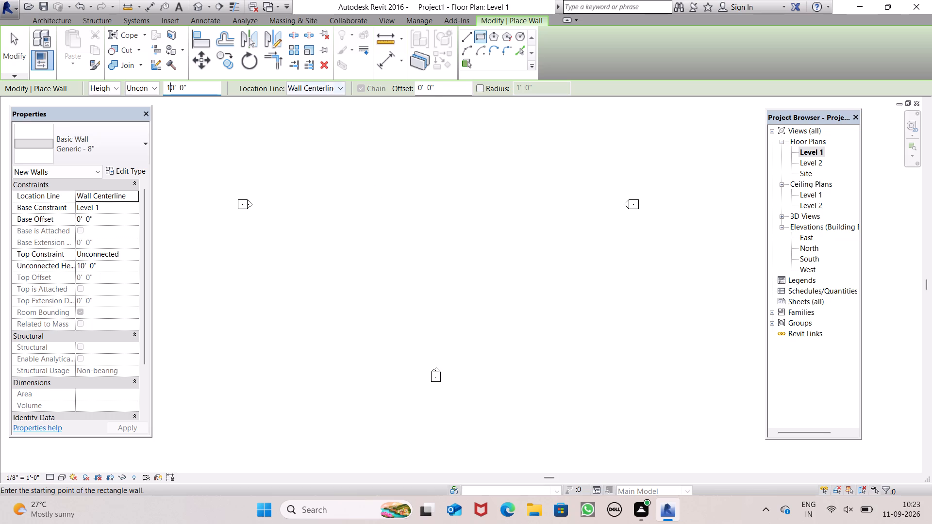
left_click_drag(381, 180, 393, 193)
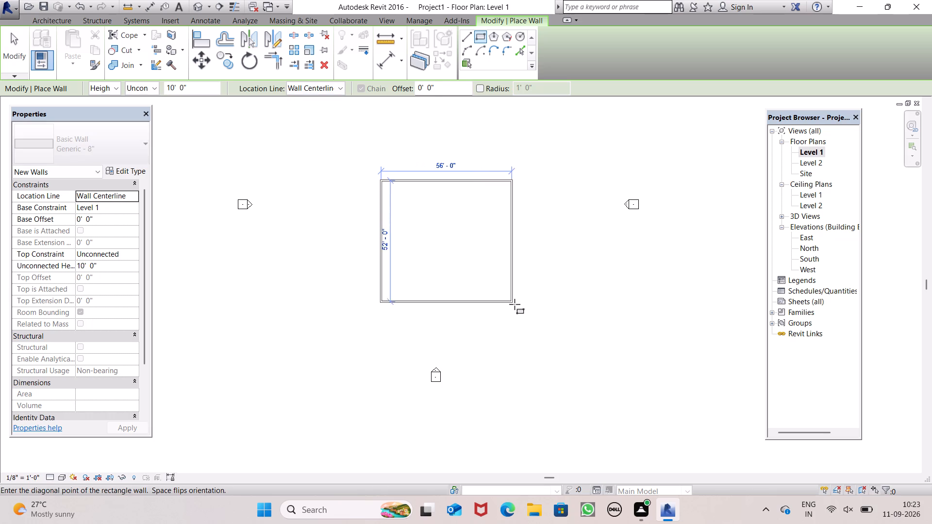
left_click(519, 314)
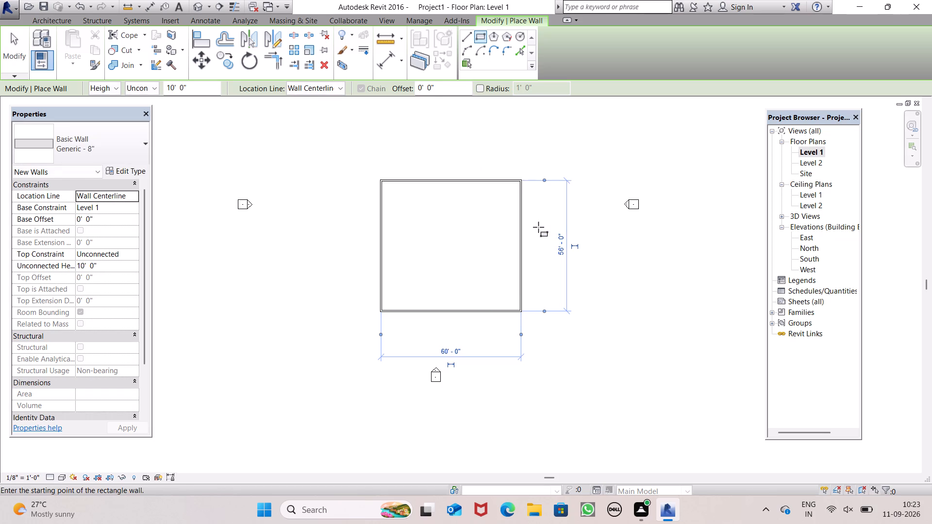
key("Escape")
key("Escape")
Set the distance between the north and south exterior walls to 60' by moving the south wall.
left_click(490, 310)
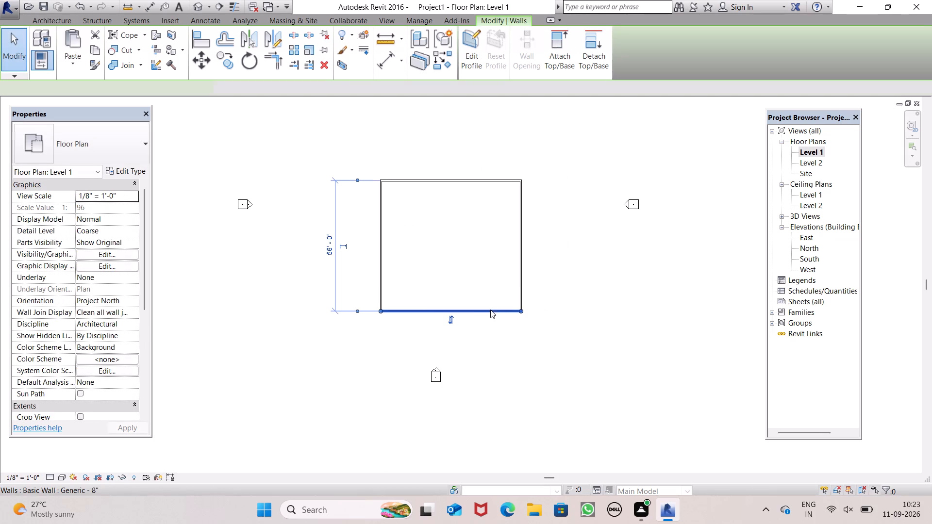
left_click(332, 250)
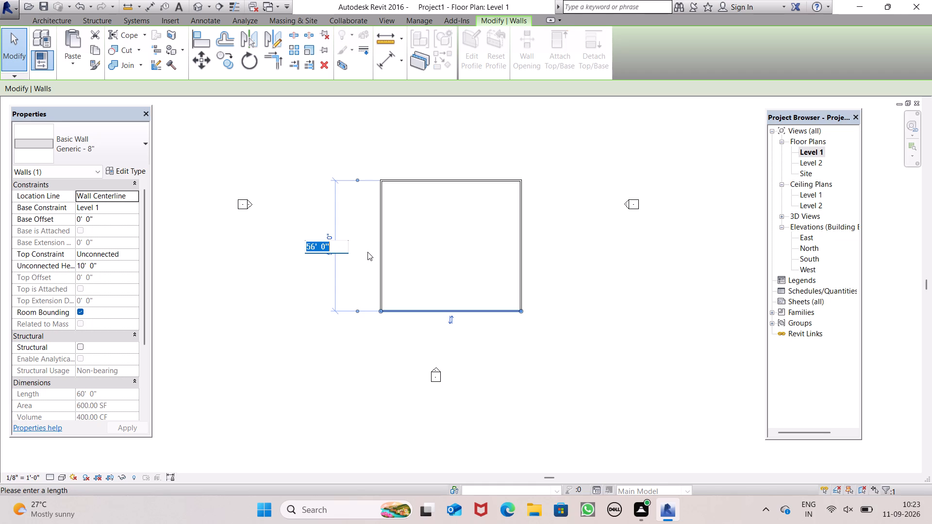
key("BackSpace")
type("60;")
key("BackSpace")
key("apostrophe")
key("Return")
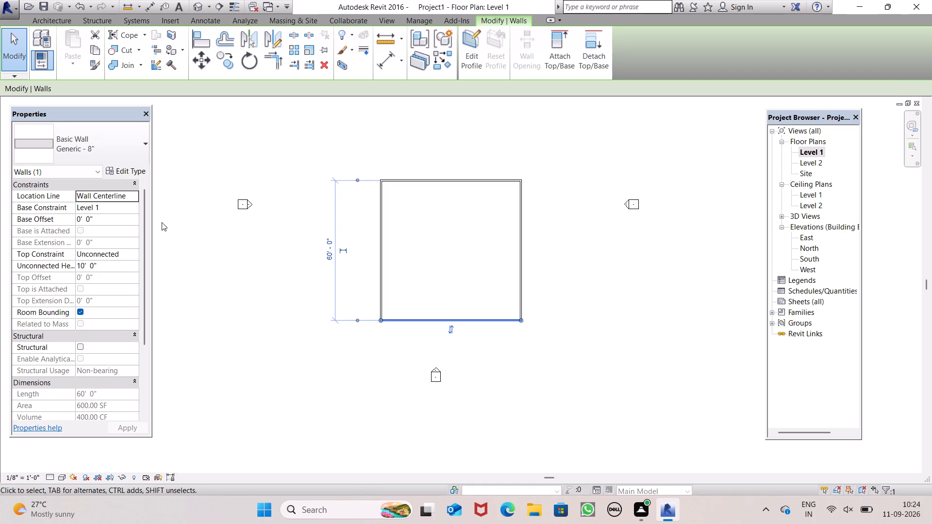
Set the distance between the west and east exterior walls to 50' by moving the west wall.
left_click(383, 298)
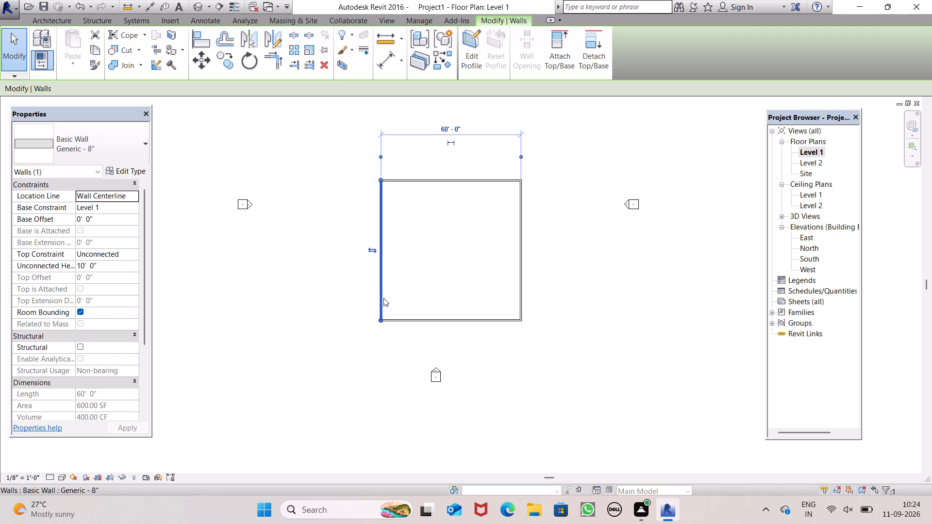
left_click(449, 126)
key("BackSpace")
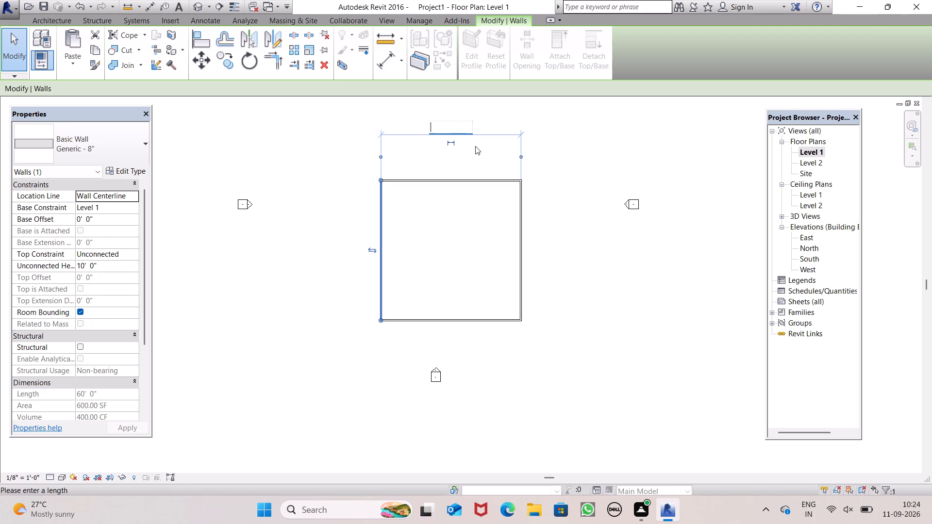
type("50'")
key("Return")
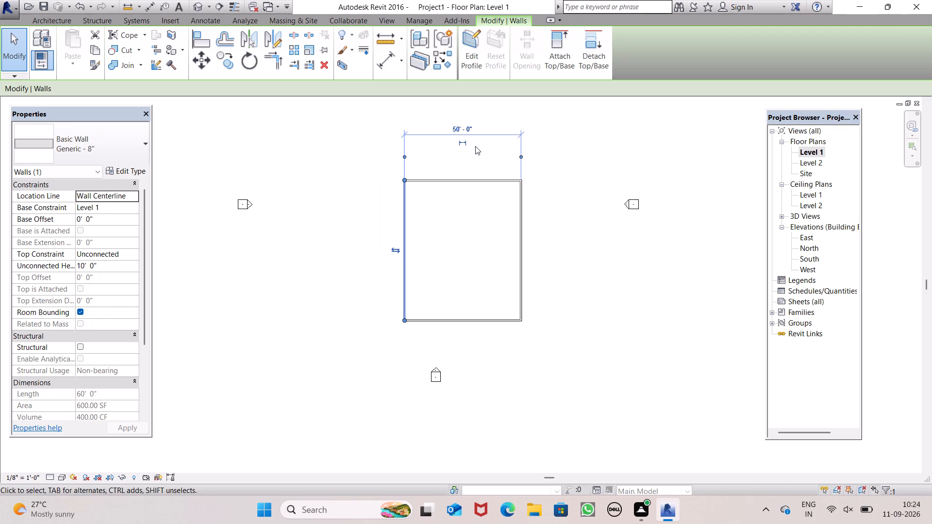
left_click(597, 304)
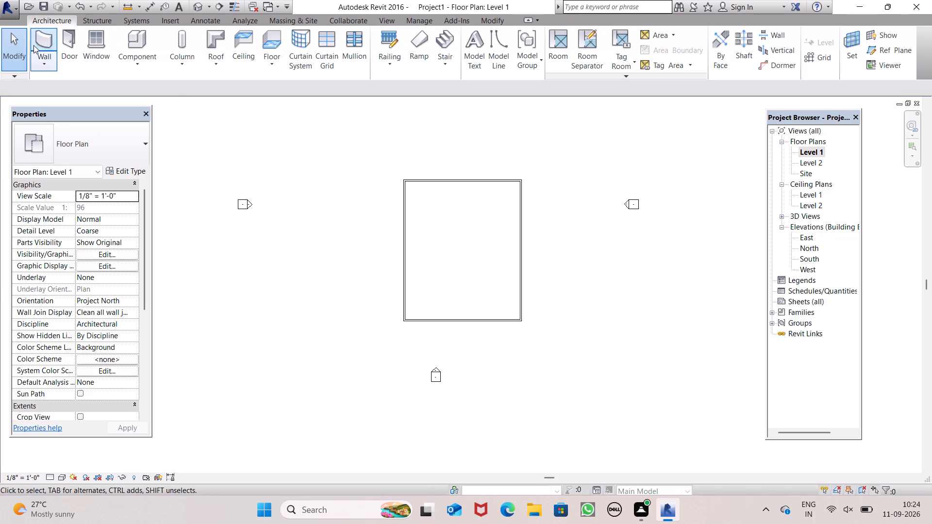
Draw partitions enclosing a southeast area about 33' by 26', divided by a north-south wall into two rooms about 16'-6" wide.
left_click(34, 47)
left_click(463, 41)
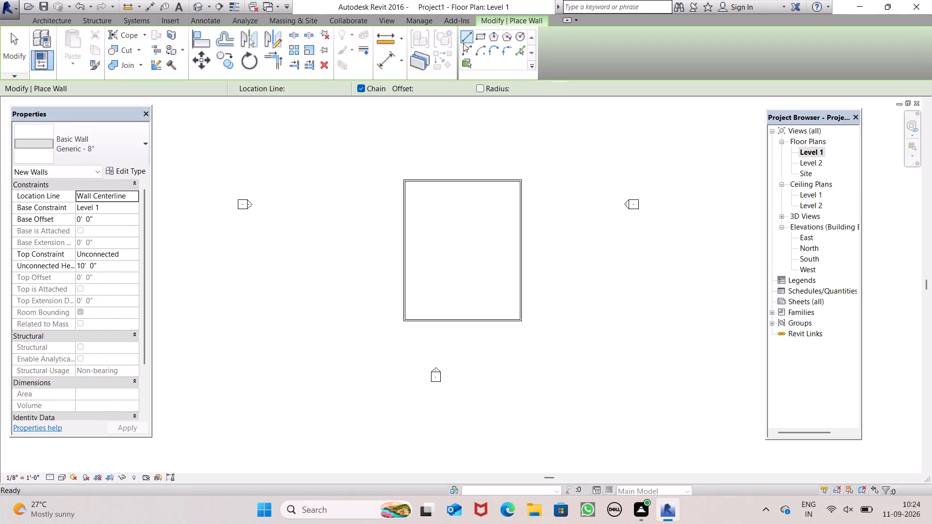
scroll(449, 317, "up", 6)
left_click(438, 322)
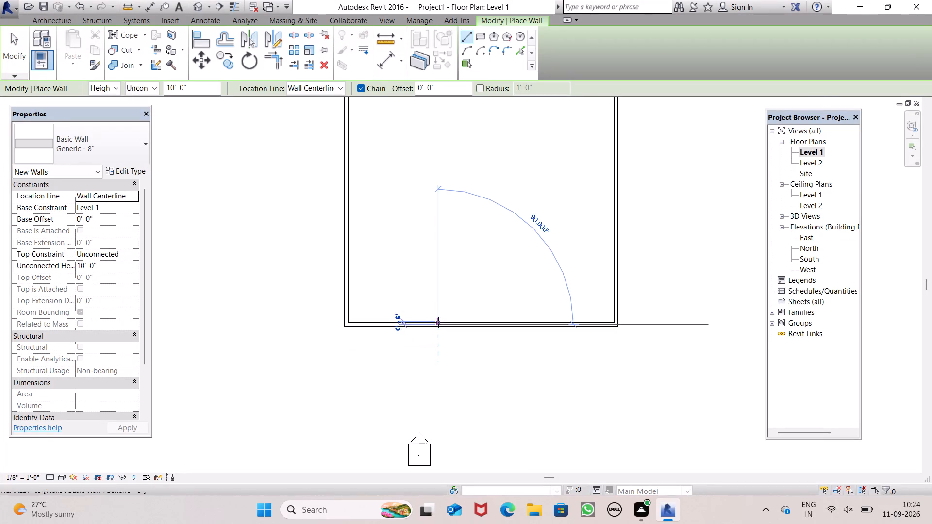
left_click(437, 185)
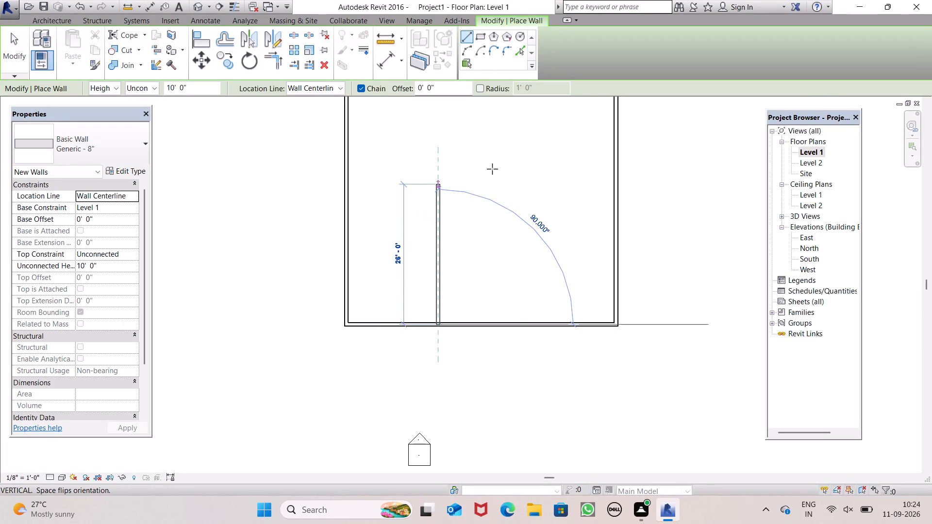
left_click(612, 189)
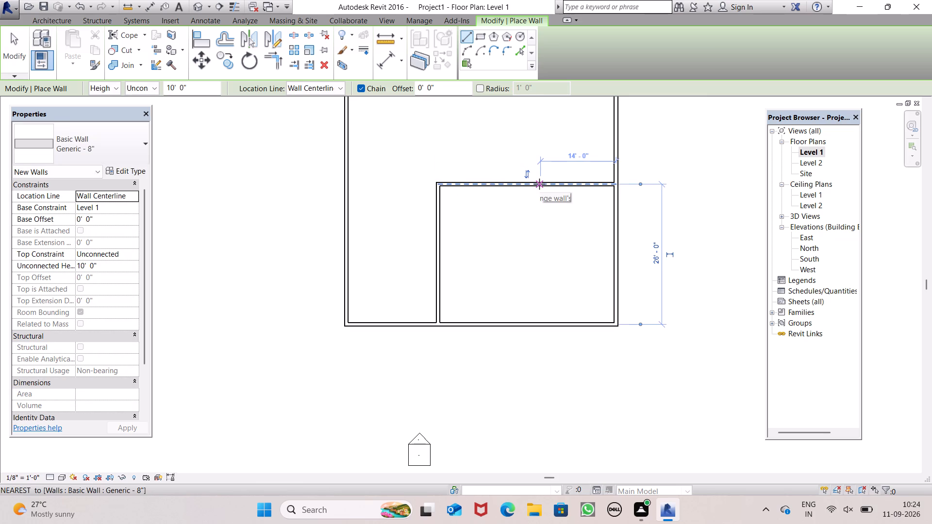
left_click(532, 188)
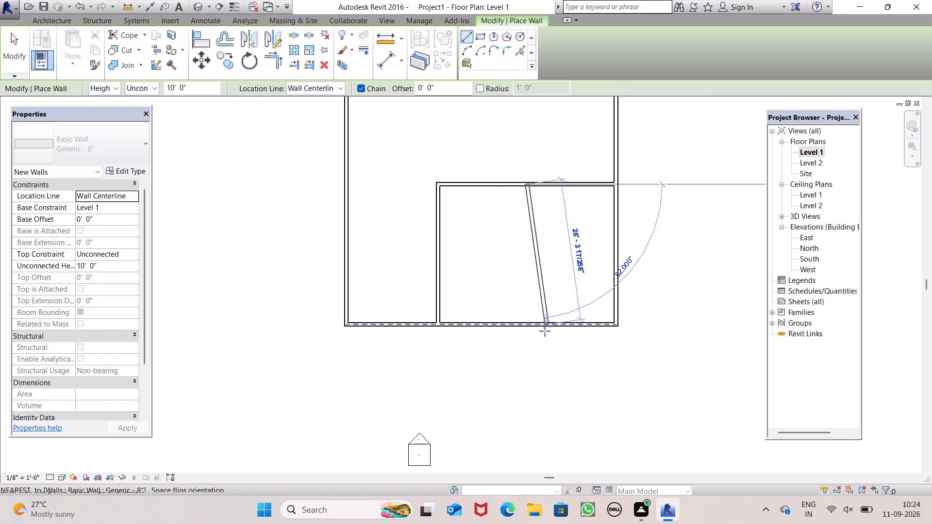
left_click(531, 323)
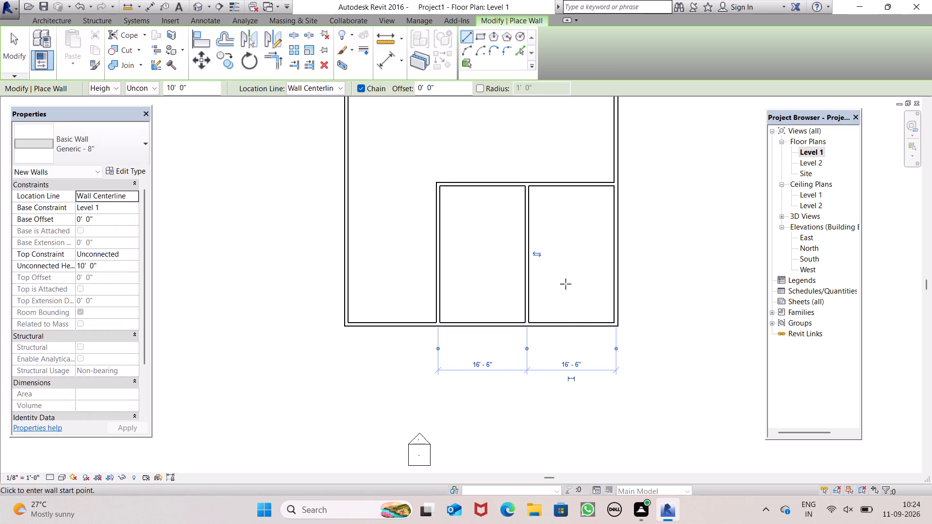
Draw two partition walls enclosing a northwest corner room about 17' wide by 15'-6" deep.
scroll(566, 284, "down", 9)
scroll(567, 233, "up", 8)
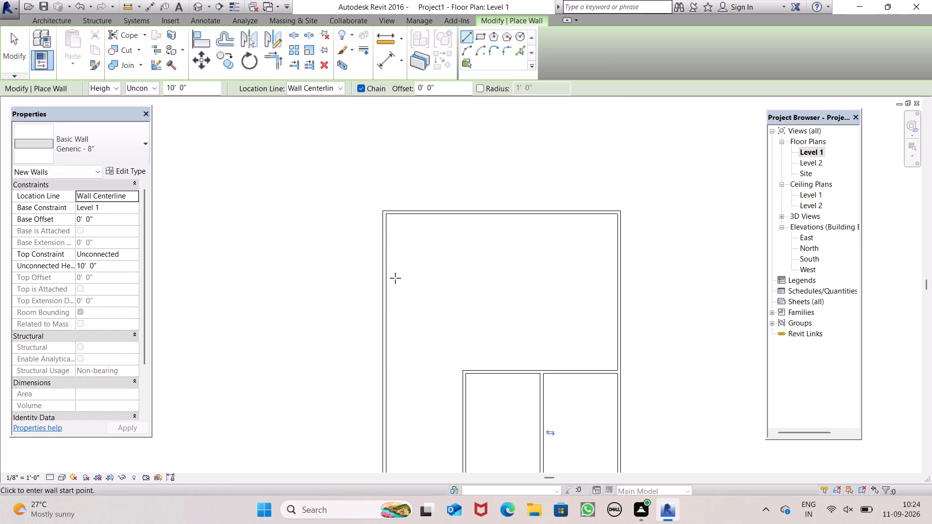
left_click(384, 285)
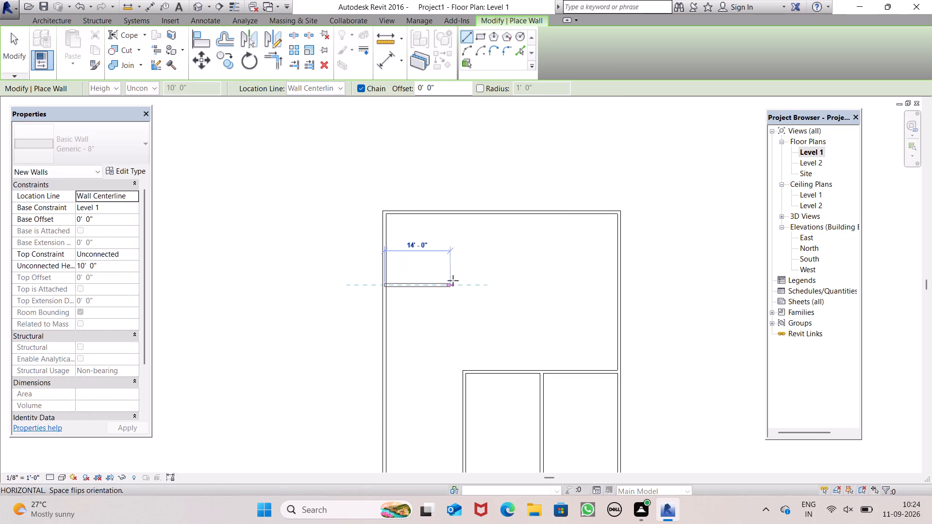
left_click(464, 279)
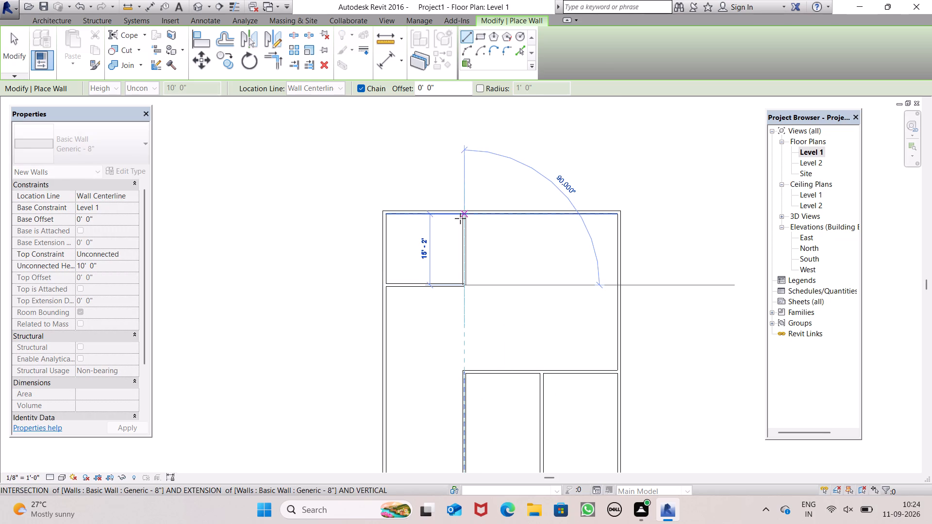
left_click(461, 217)
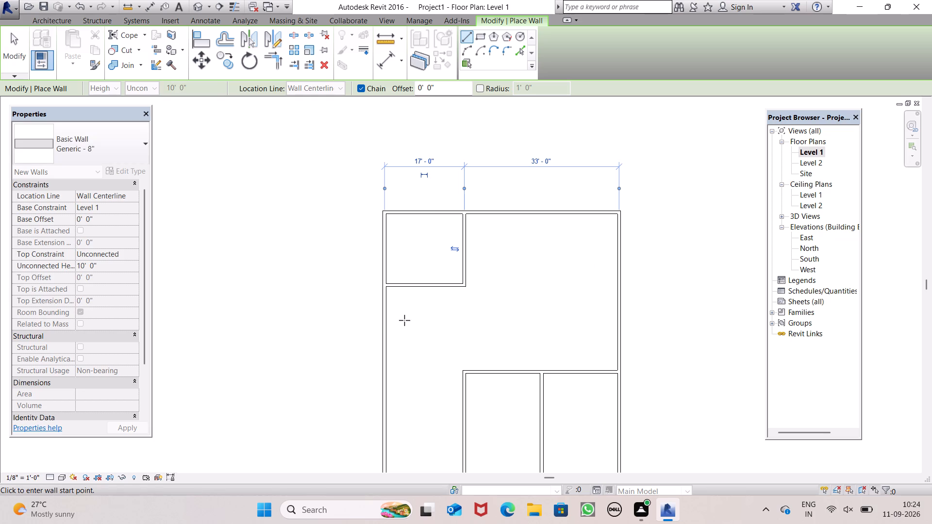
Draw two partition walls enclosing a second room about 17' wide against the west wall, directly south of the northwest room.
left_click(390, 333)
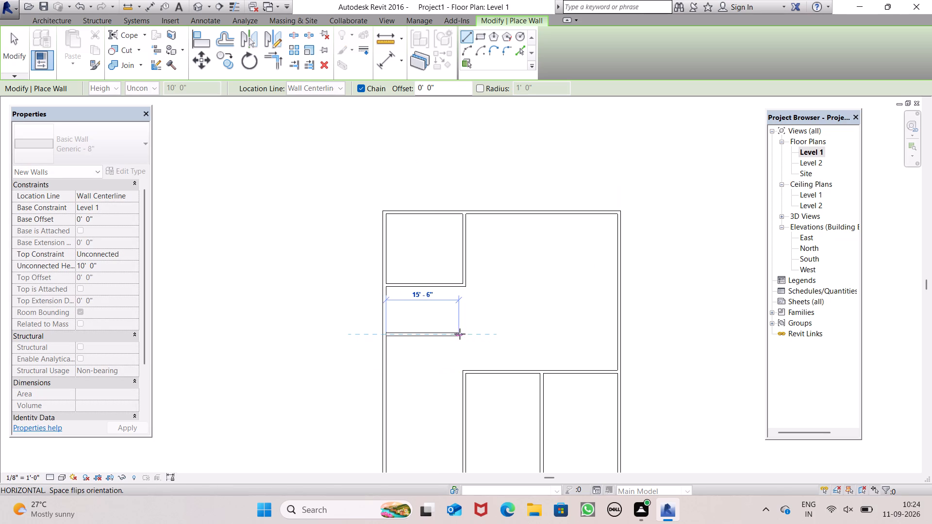
left_click(465, 332)
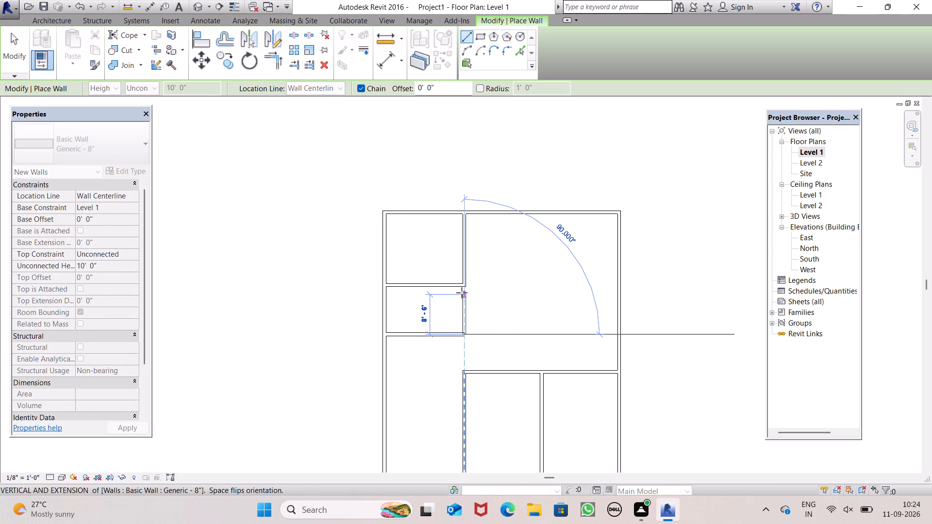
left_click(462, 289)
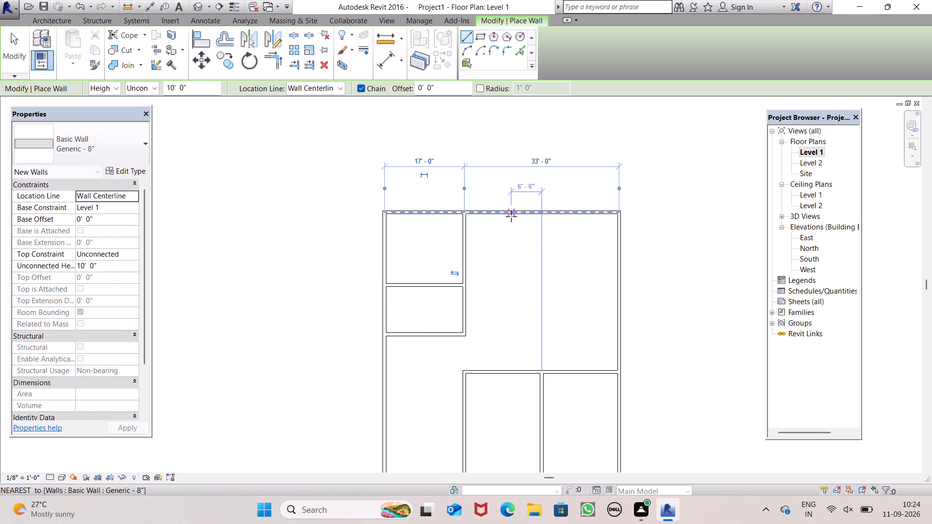
Draw two partition walls enclosing a northeast corner room about 23' wide by 15'-6" deep, and finish placing walls.
left_click(511, 216)
left_click(514, 283)
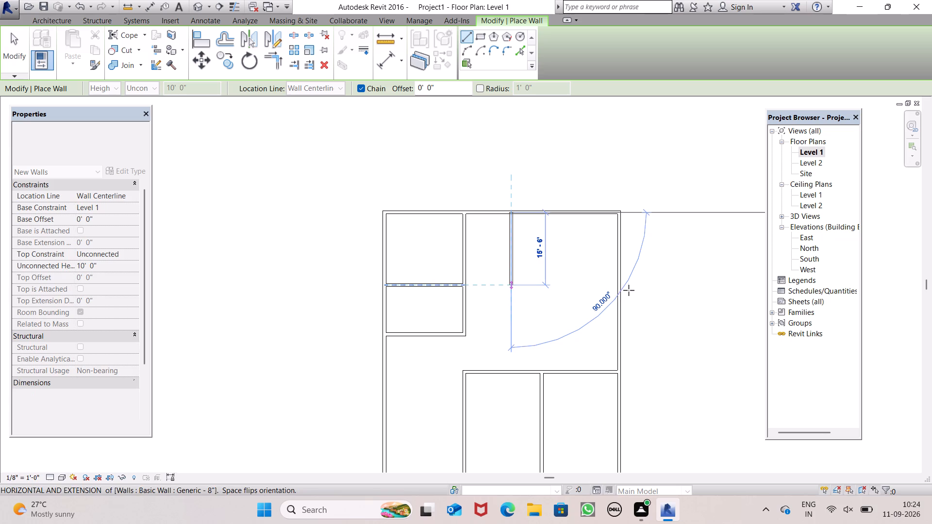
left_click(615, 285)
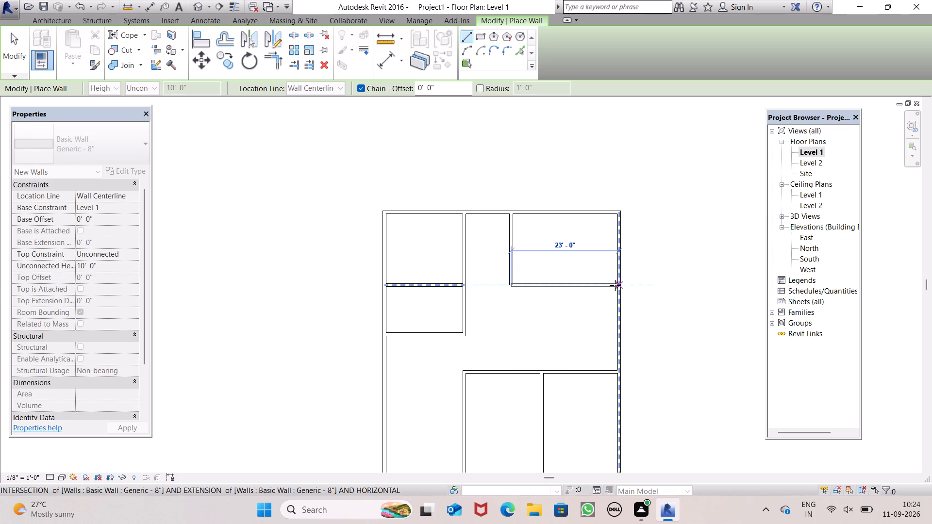
key("Escape")
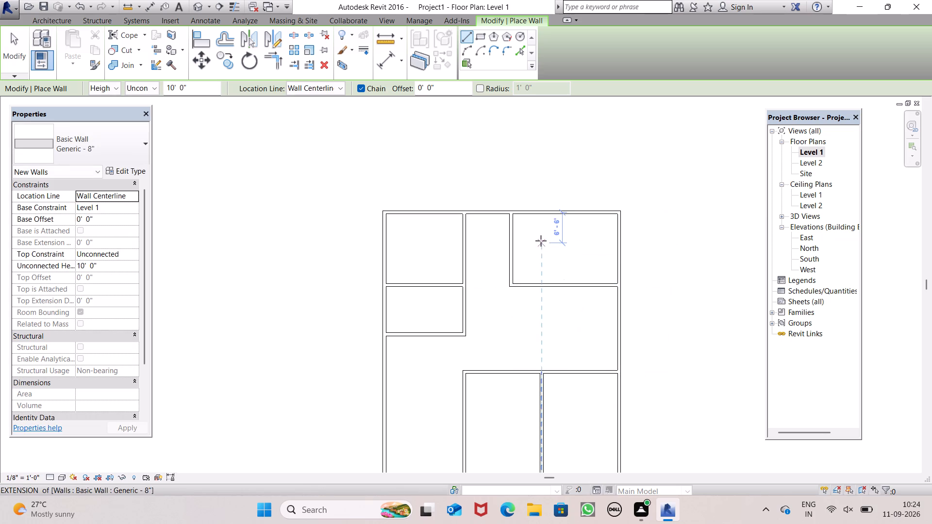
scroll(514, 181, "down", 5)
key("Escape")
key("Escape")
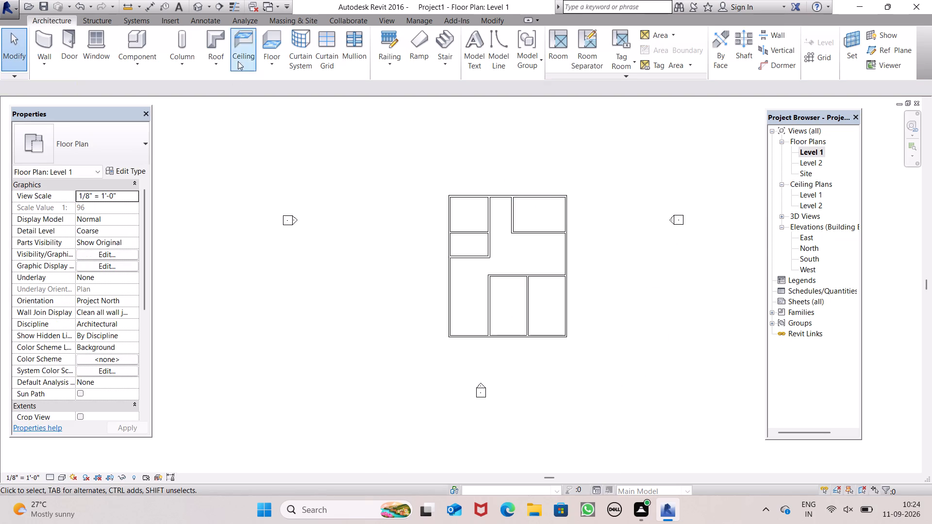
Open the default 3D view and set its visual style to Realistic.
left_click(196, 6)
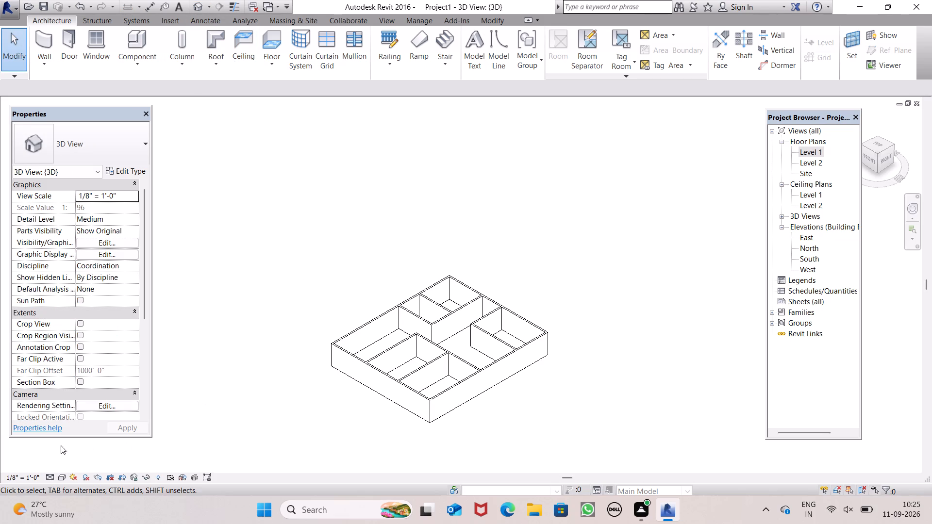
left_click(59, 477)
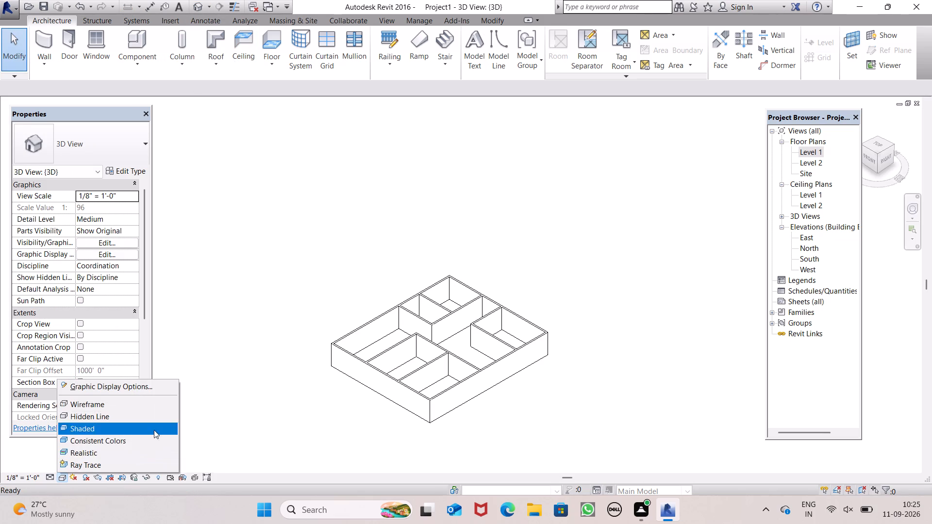
left_click(133, 447)
scroll(538, 318, "down", 1)
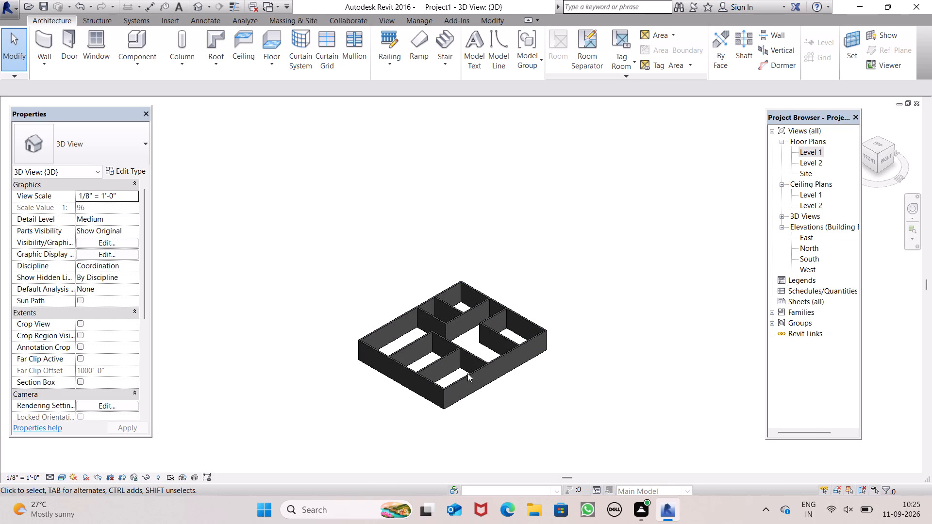
scroll(466, 364, "up", 4)
scroll(517, 321, "down", 7)
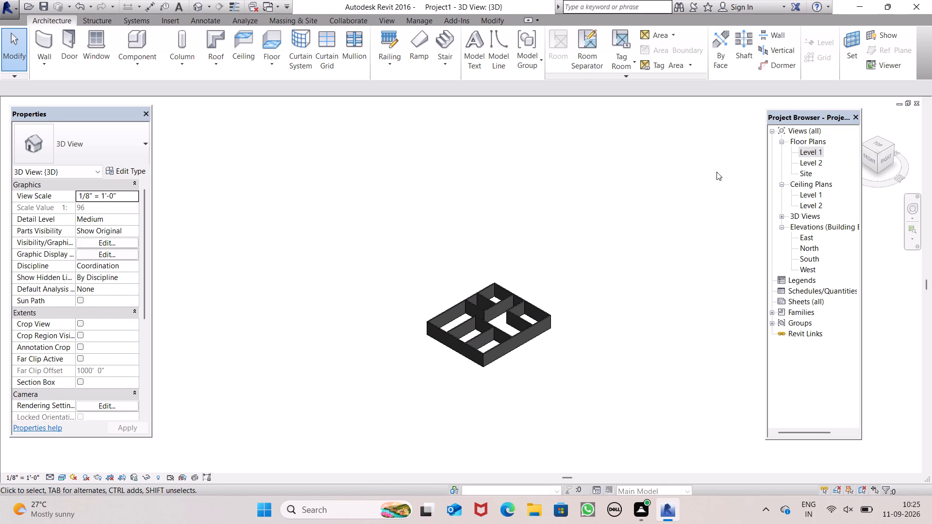
Orbit and zoom around the 3D model to examine the exterior walls and room partitions from the front and above.
middle_click_drag(458, 325, 590, 342)
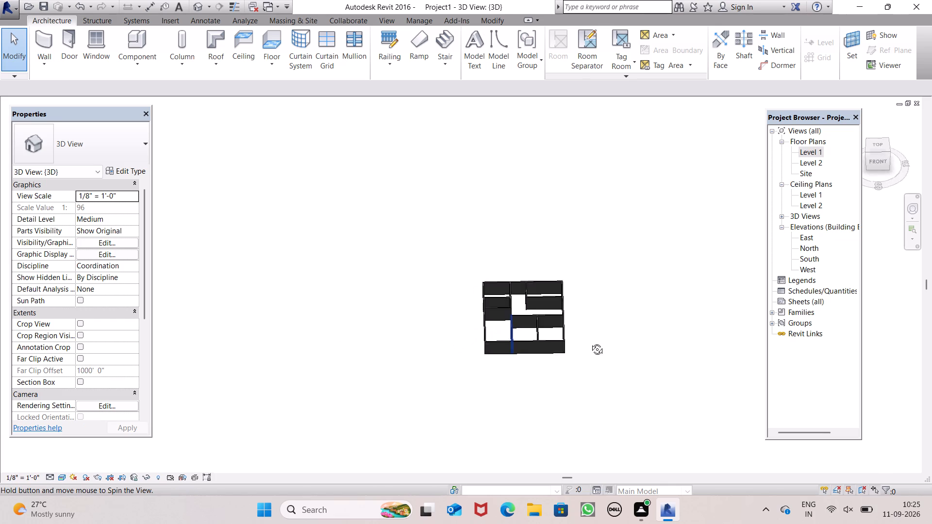
middle_click_drag(590, 342, 560, 358)
scroll(554, 340, "up", 7)
scroll(606, 269, "down", 2)
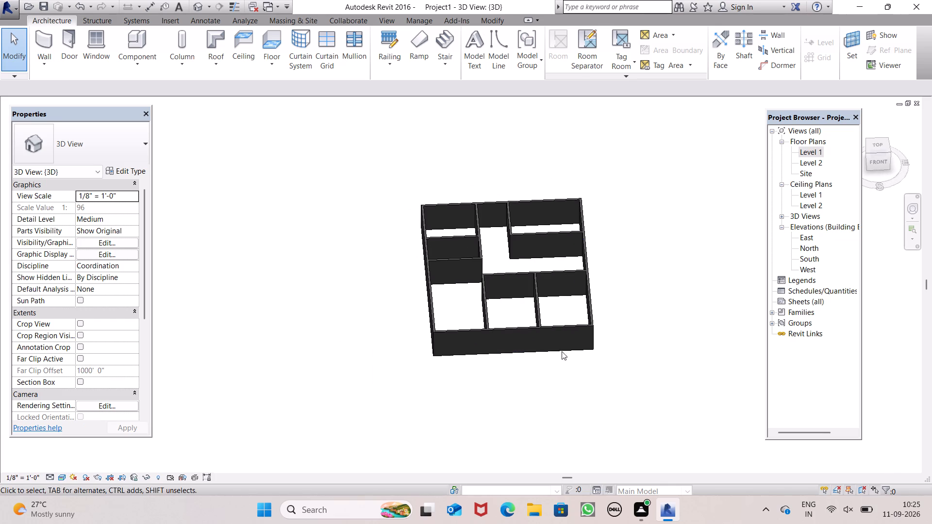
middle_click_drag(555, 361, 521, 361)
scroll(530, 372, "down", 1)
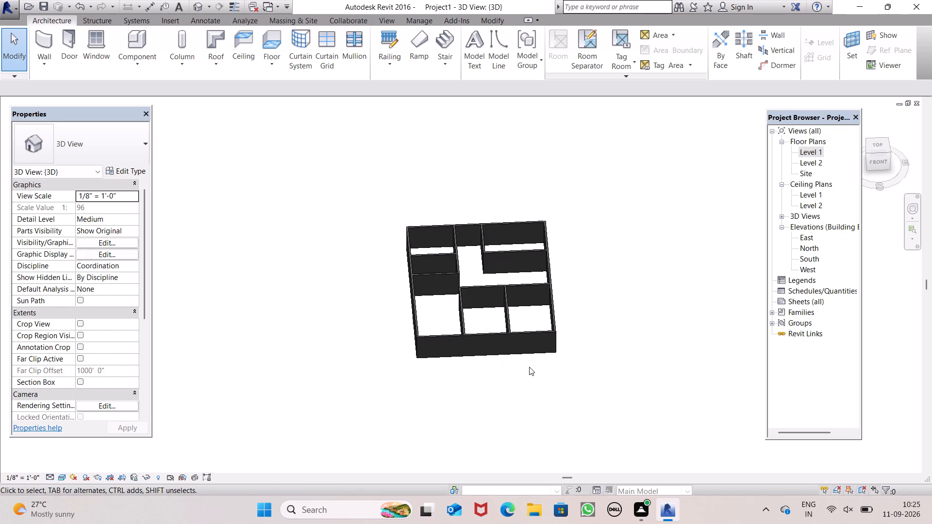
middle_click_drag(530, 367, 522, 229, "shift")
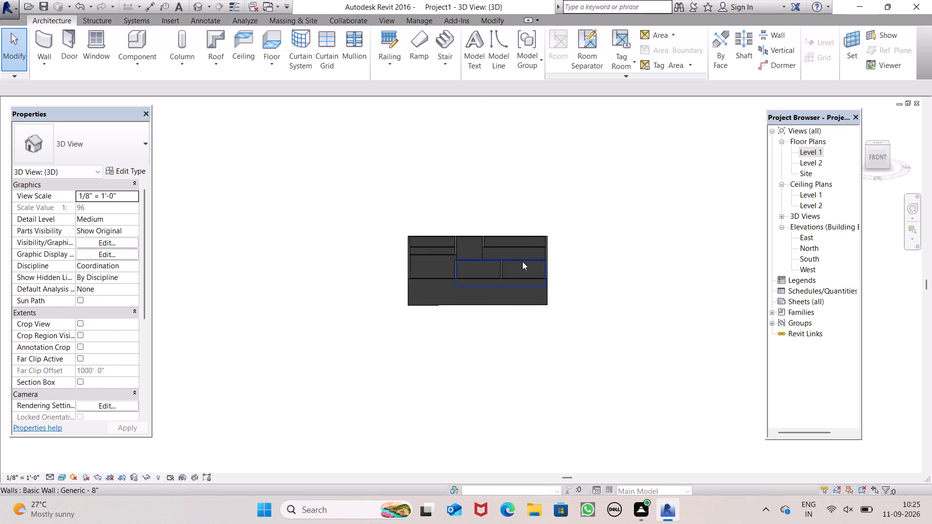
scroll(522, 262, "up", 5)
middle_click_drag(534, 327, 529, 284)
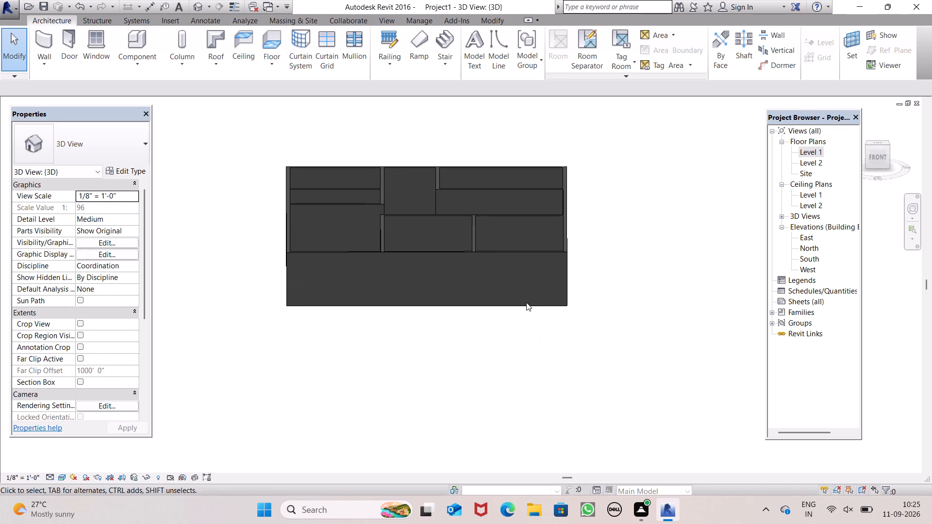
scroll(523, 309, "down", 2)
middle_click_drag(521, 298, 530, 240)
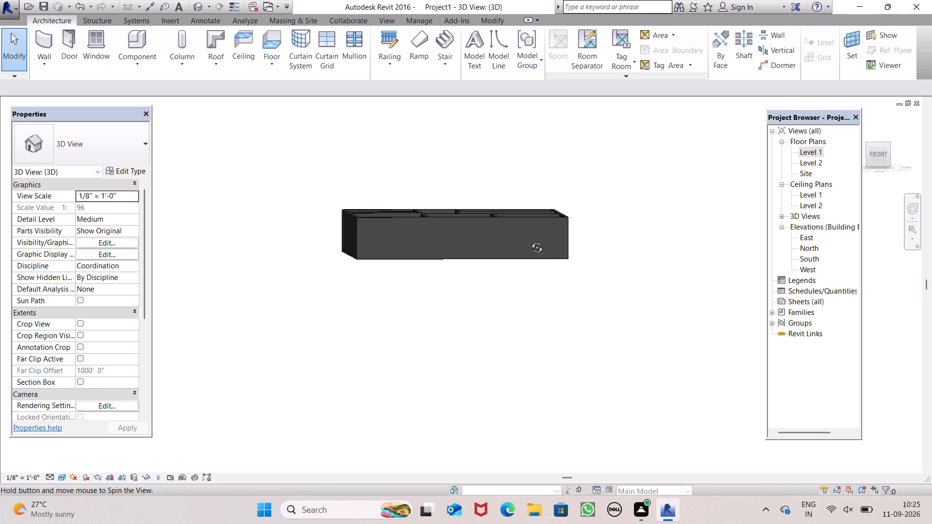
middle_click_drag(530, 240, 521, 320)
middle_click_drag(499, 298, 491, 224, "shift")
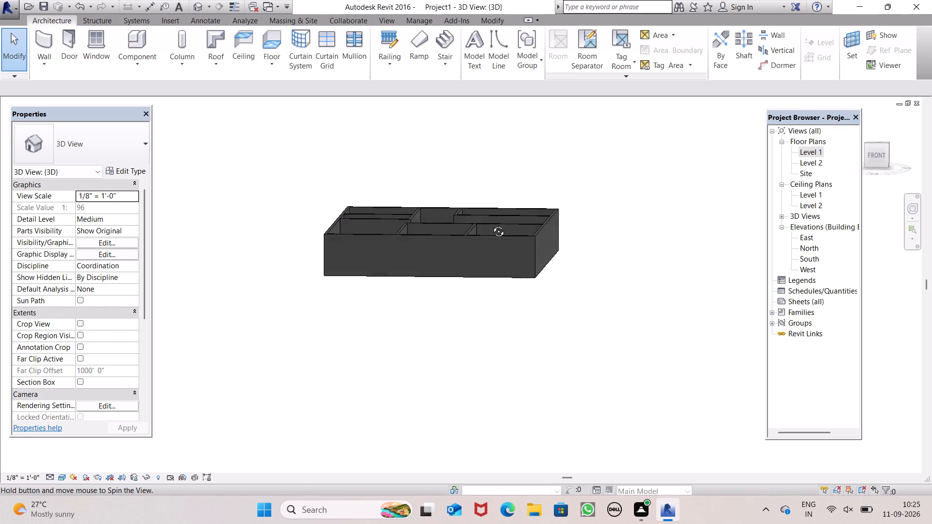
middle_click_drag(491, 224, 493, 220, "shift")
scroll(450, 208, "up", 1)
scroll(451, 208, "down", 3)
middle_click_drag(458, 213, 472, 263)
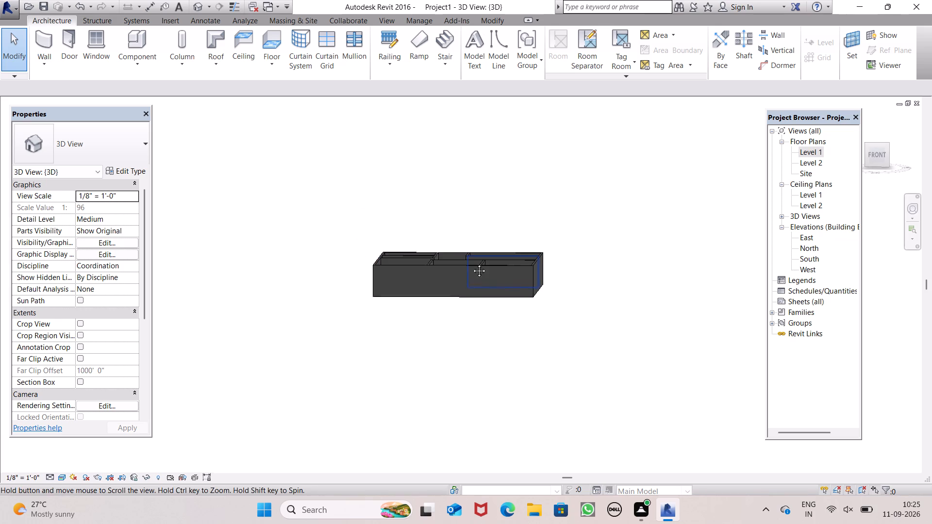
middle_click_drag(472, 263, 477, 278)
Undo the recent partition and wall edits, back to the earlier layout with the taller walls.
triple_click(76, 6)
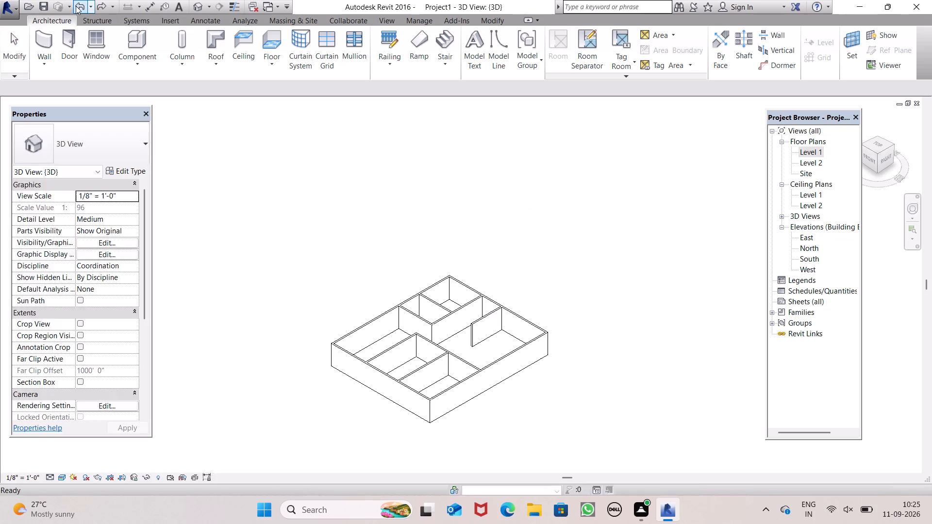
triple_click(76, 6)
triple_click(76, 5)
triple_click(77, 6)
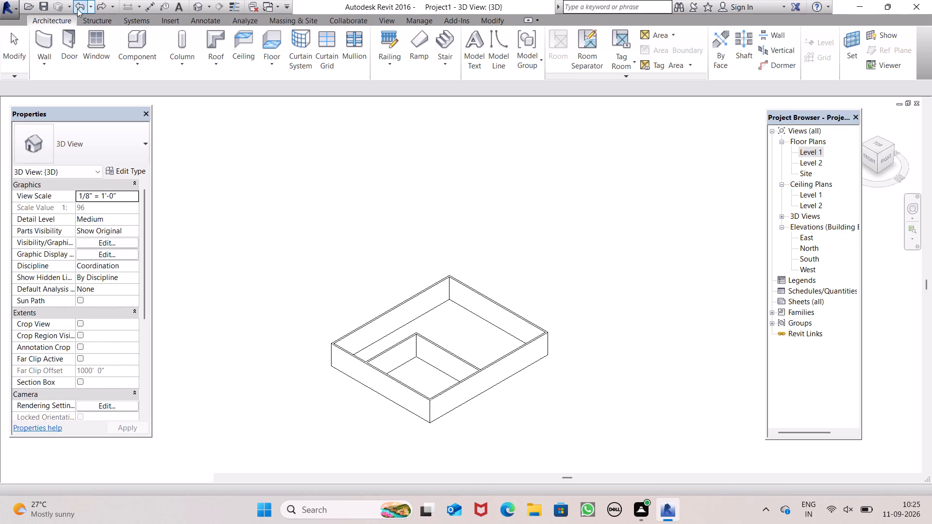
triple_click(77, 9)
left_click(78, 9)
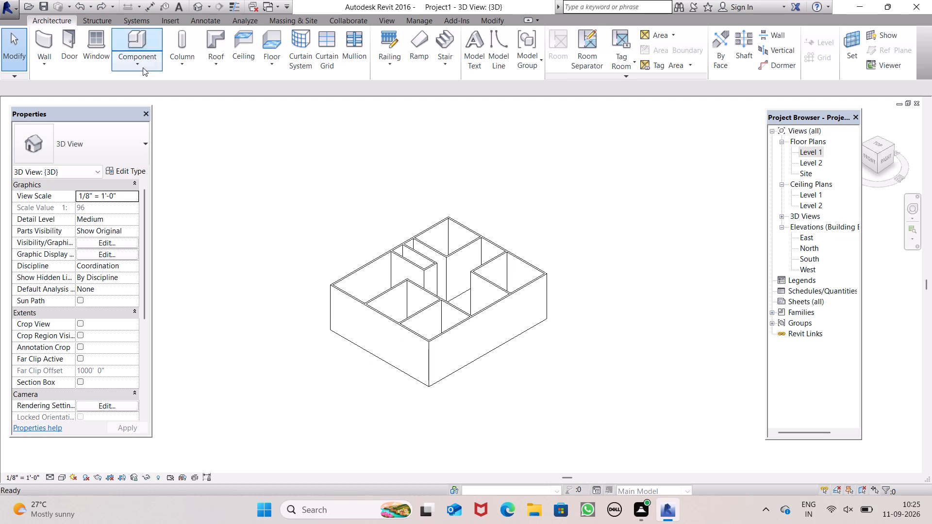
Set the 3D view's visual style to Realistic and inspect the taller walls from the front.
left_click(61, 478)
left_click(109, 448)
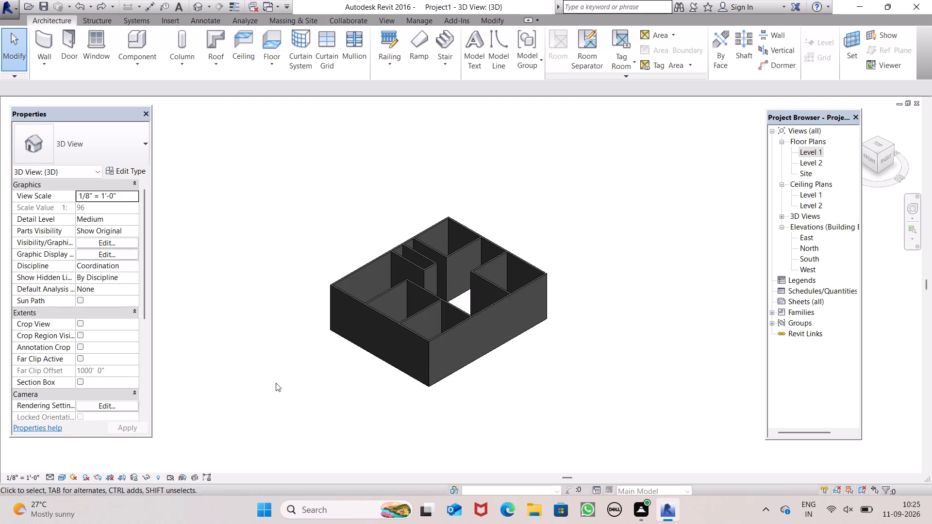
scroll(484, 302, "down", 4)
middle_click_drag(483, 361, 483, 362)
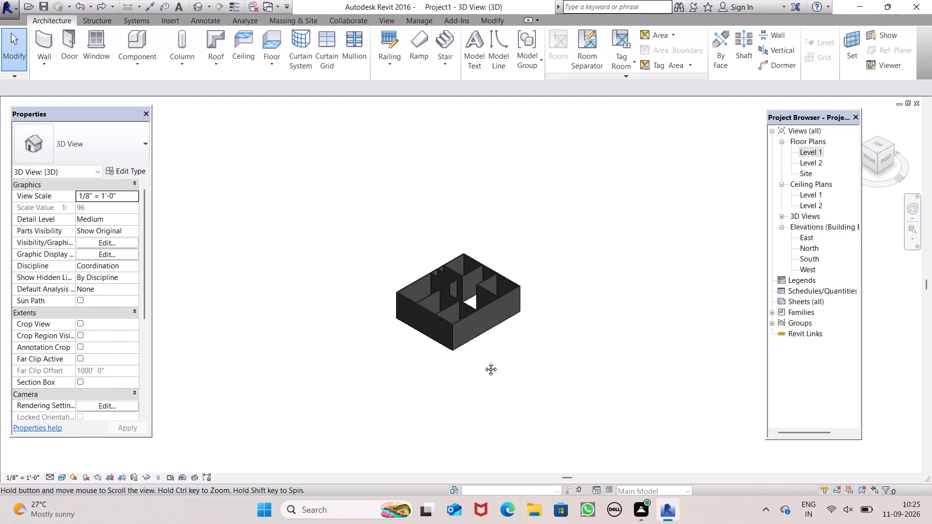
middle_click_drag(483, 362, 573, 253)
scroll(471, 289, "up", 4)
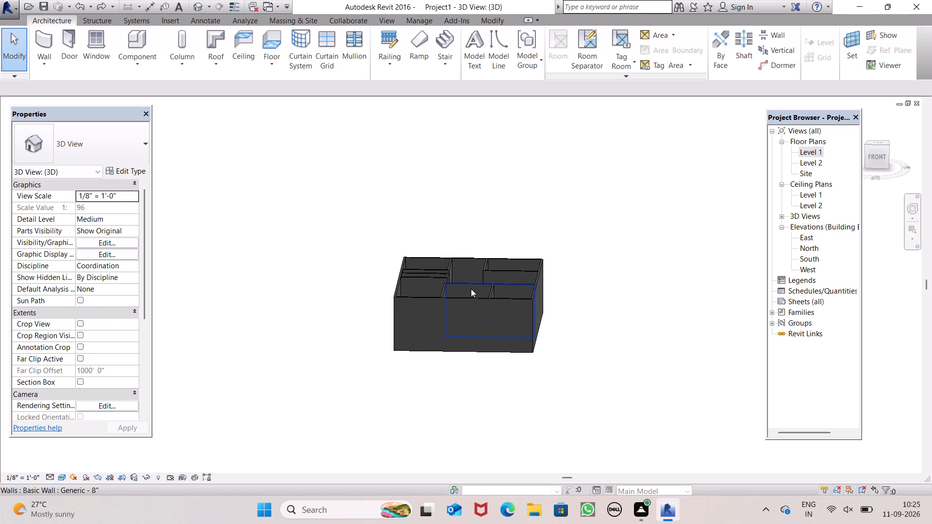
In the East elevation, add a new level 10' above Level 2 by picking the Level 2 line with a 10' offset.
double_click(802, 165)
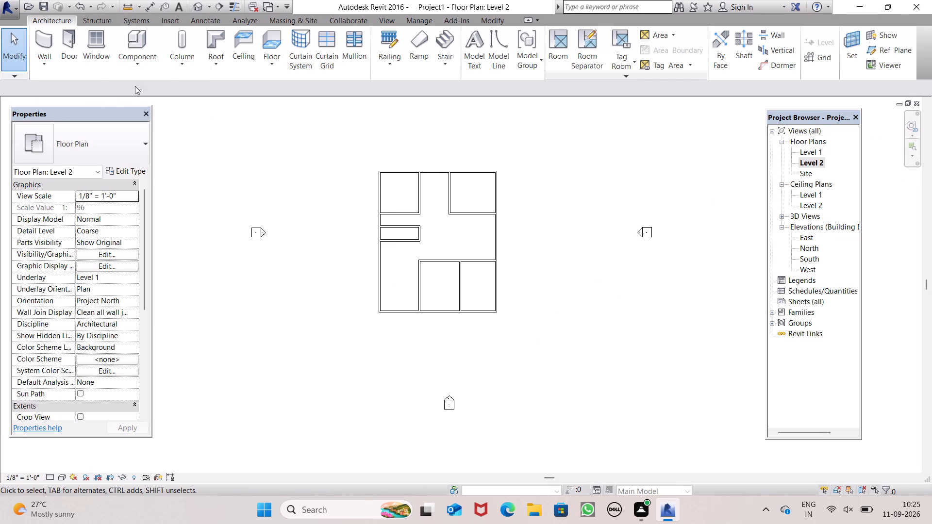
double_click(797, 237)
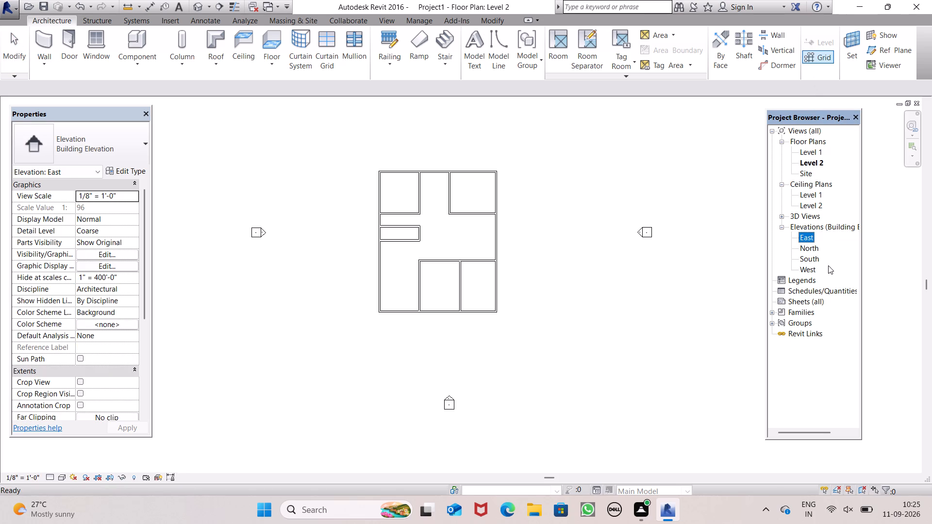
double_click(807, 238)
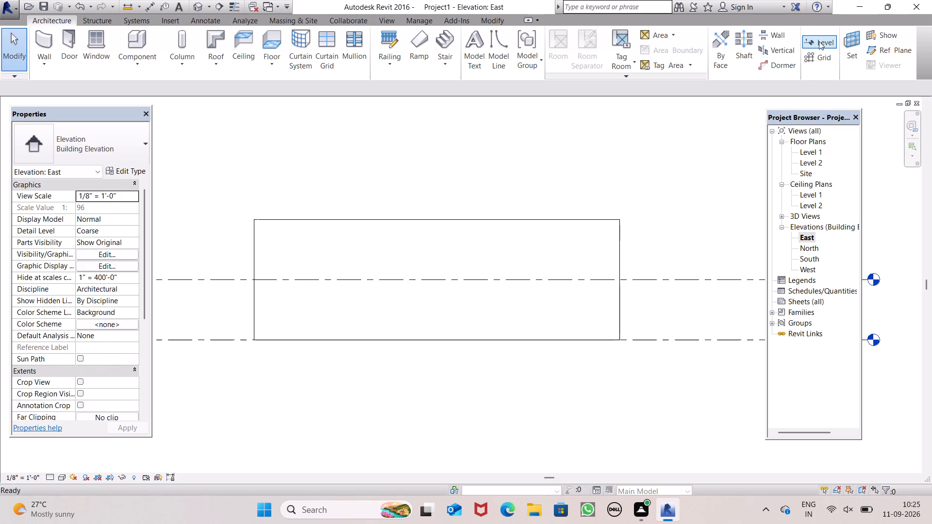
left_click(819, 43)
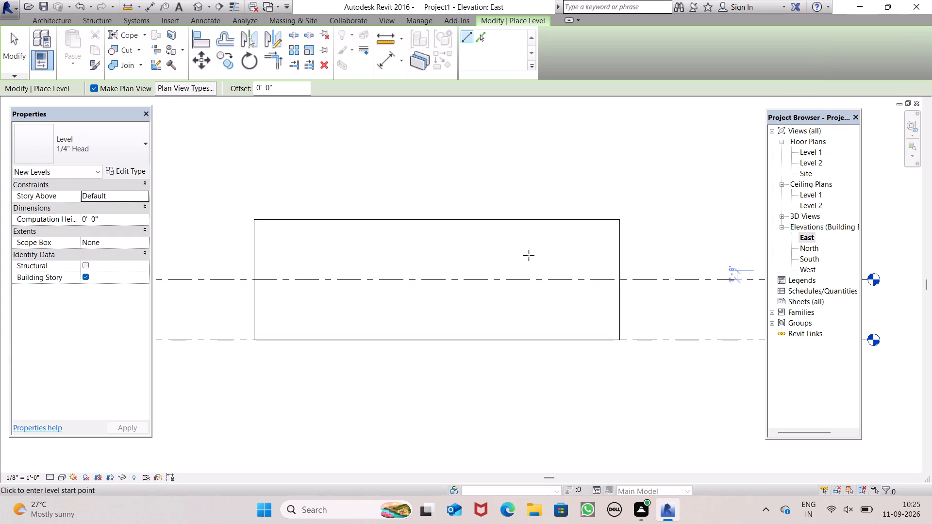
scroll(463, 230, "down", 3)
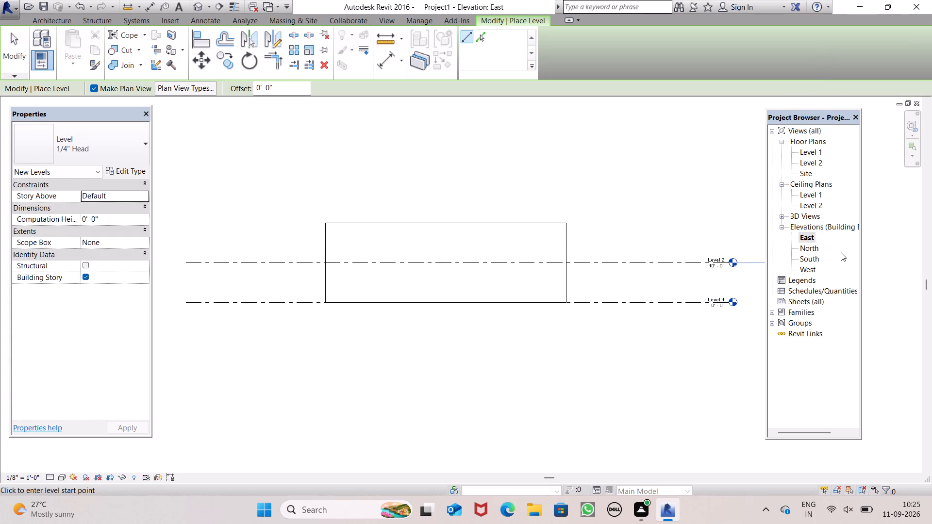
left_click(256, 85)
key("1")
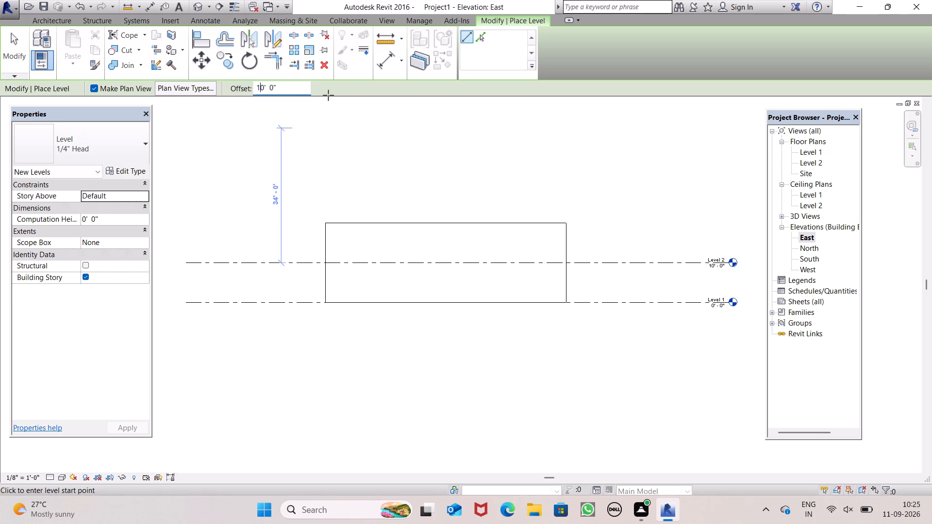
left_click(487, 39)
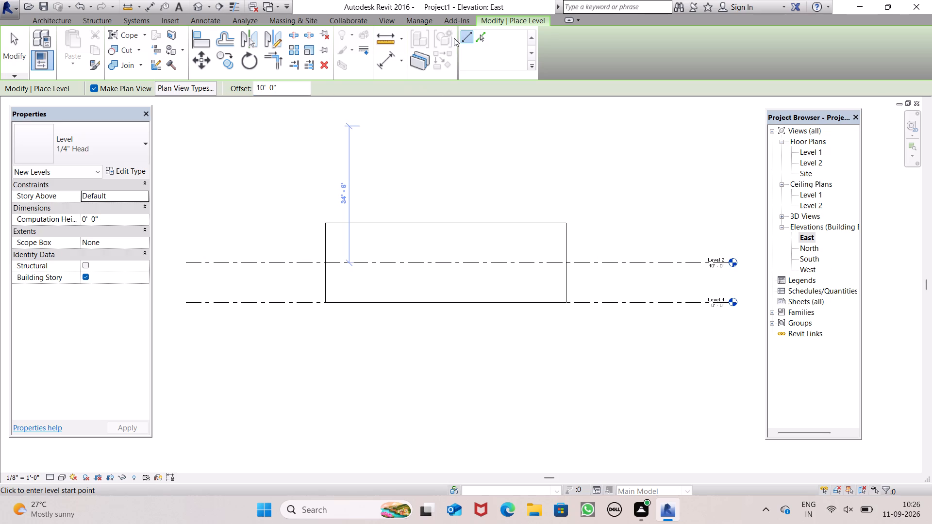
left_click(482, 35)
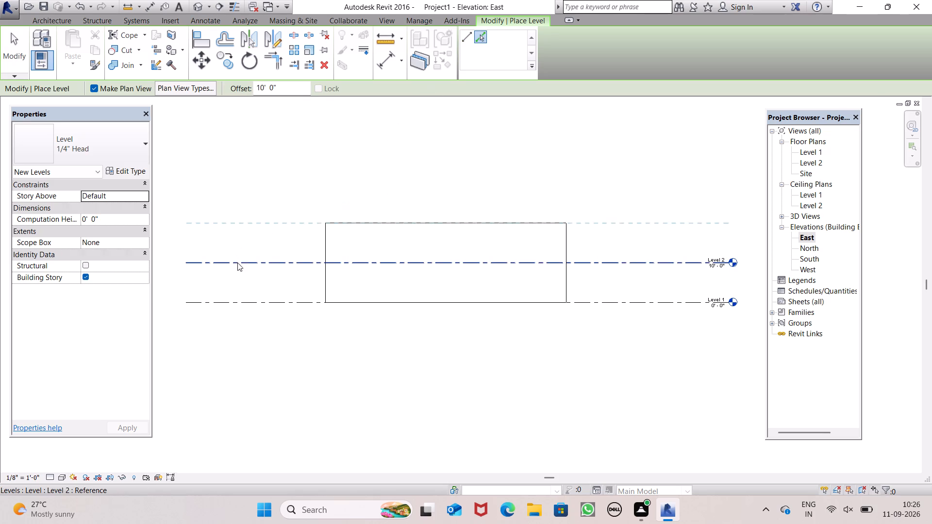
left_click(240, 261)
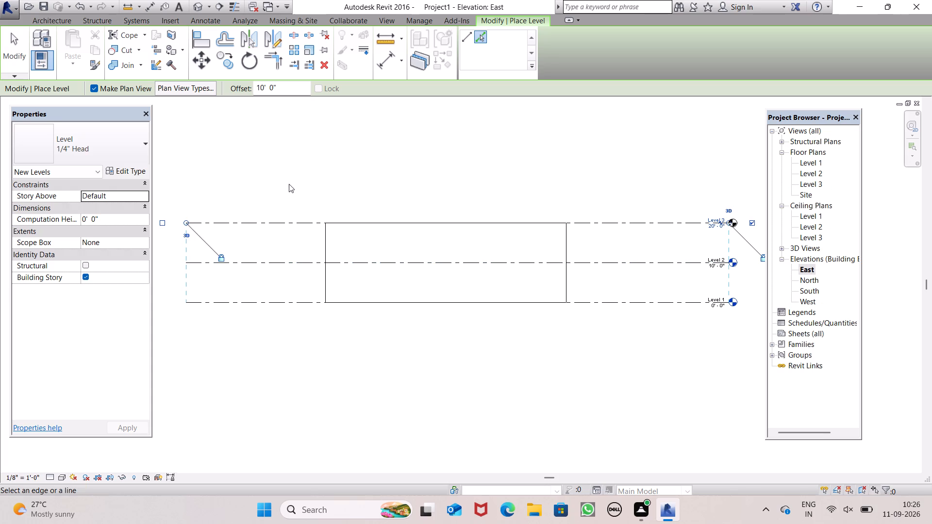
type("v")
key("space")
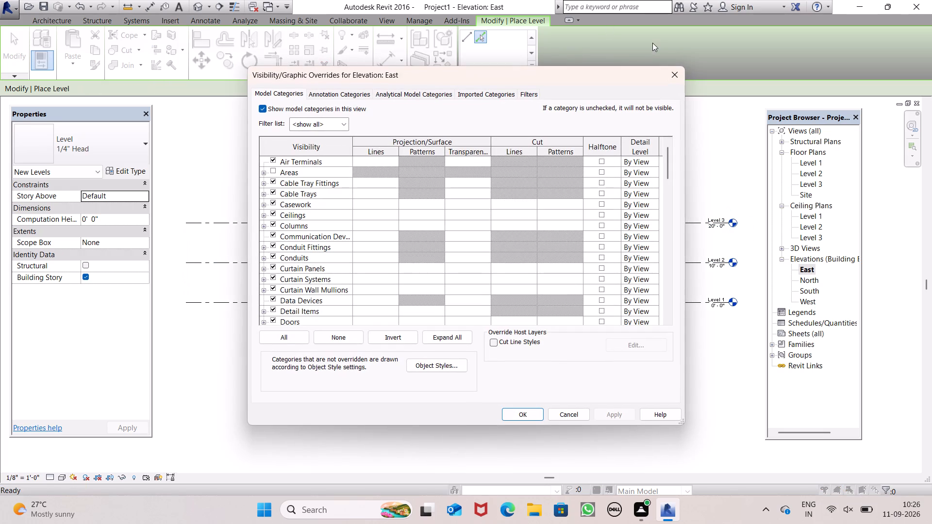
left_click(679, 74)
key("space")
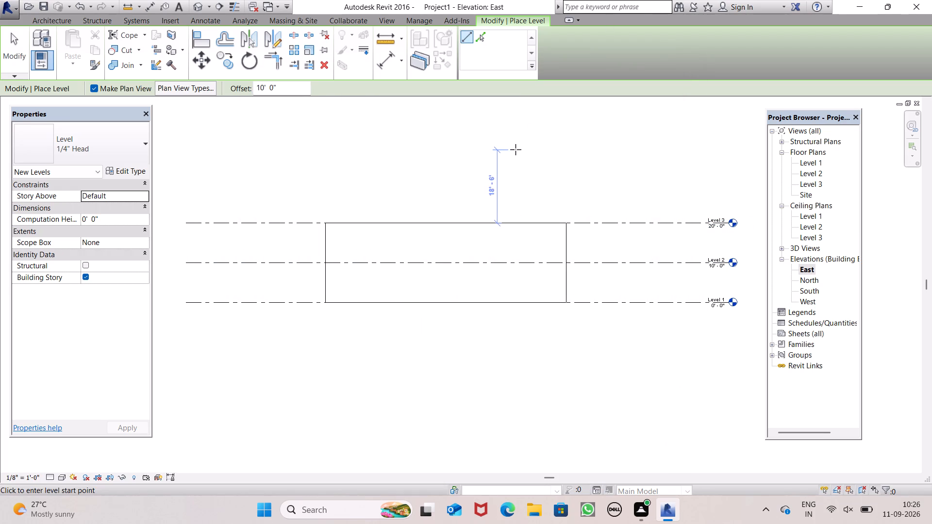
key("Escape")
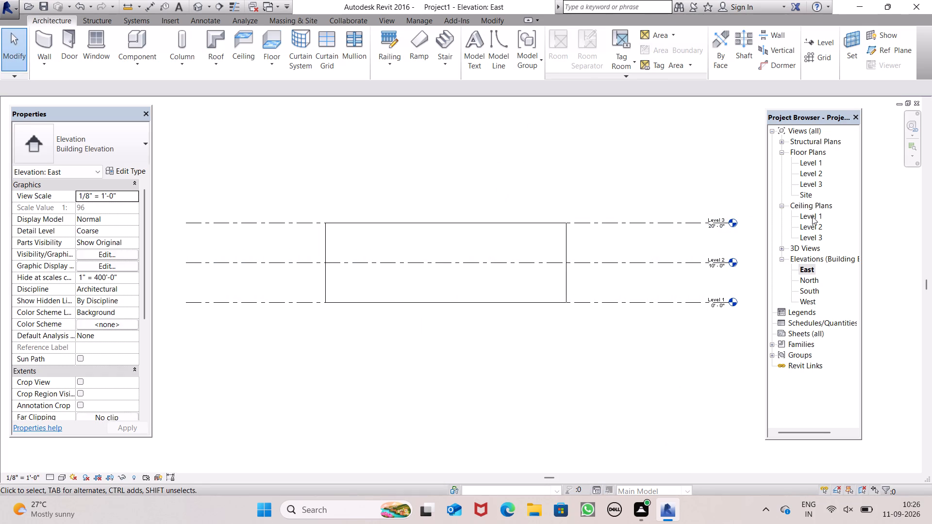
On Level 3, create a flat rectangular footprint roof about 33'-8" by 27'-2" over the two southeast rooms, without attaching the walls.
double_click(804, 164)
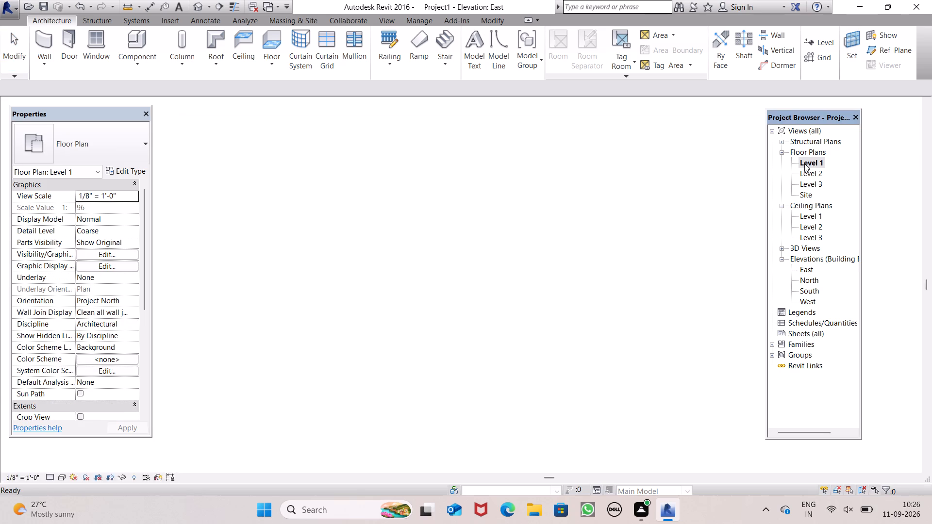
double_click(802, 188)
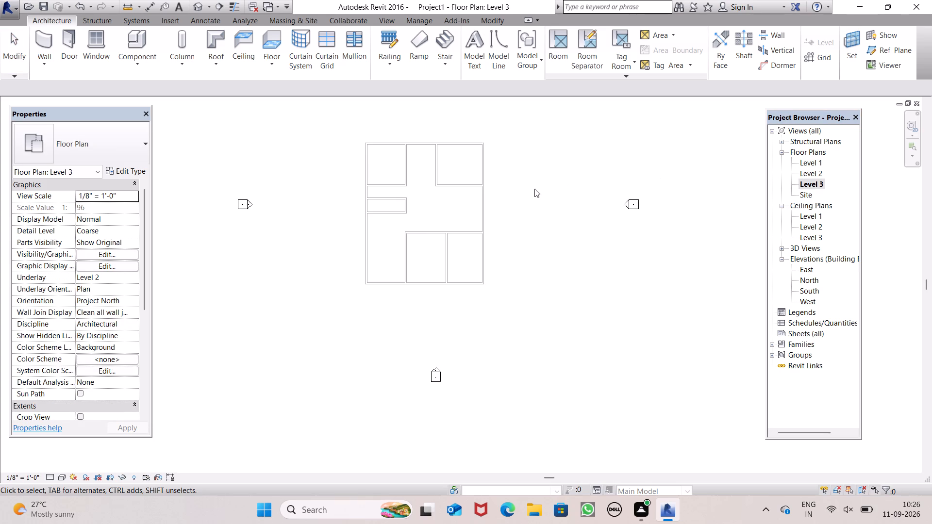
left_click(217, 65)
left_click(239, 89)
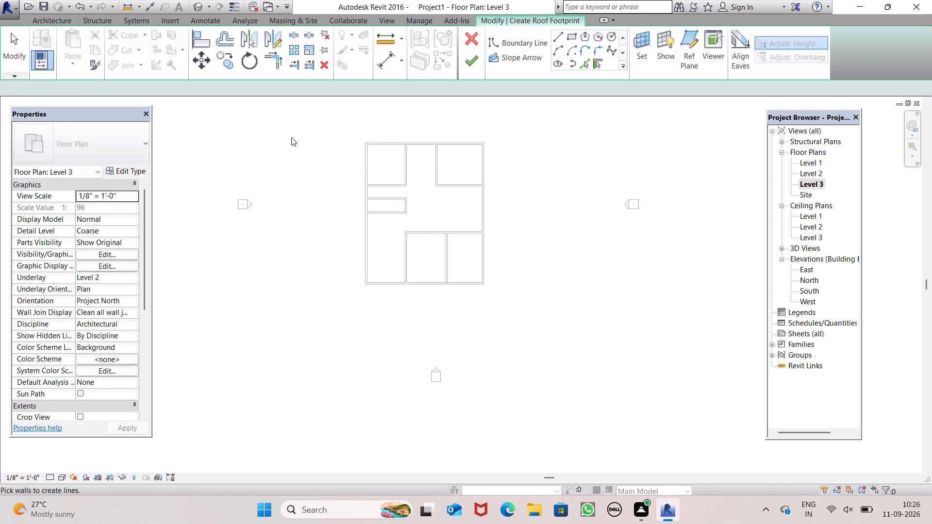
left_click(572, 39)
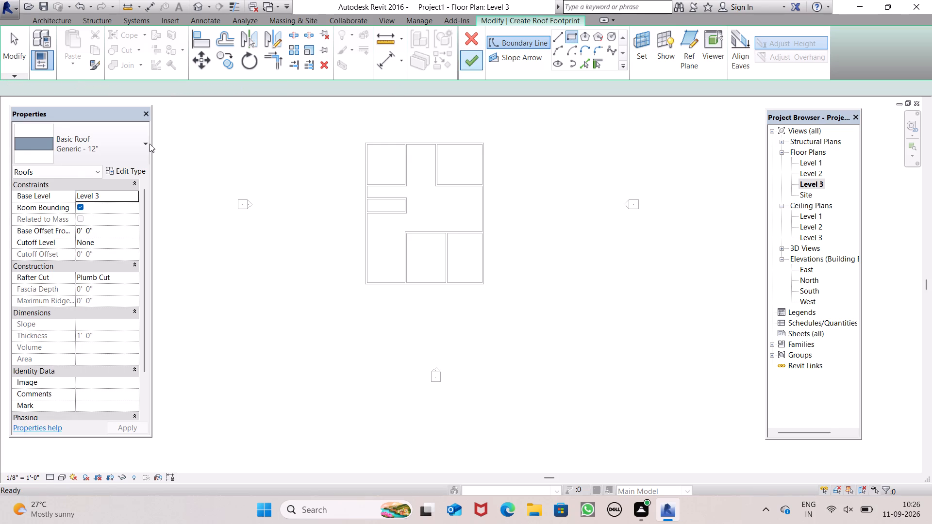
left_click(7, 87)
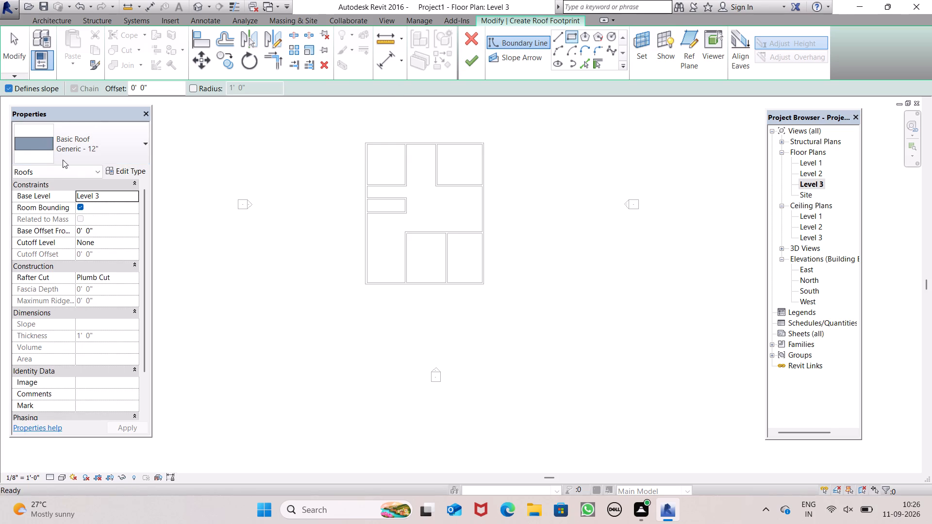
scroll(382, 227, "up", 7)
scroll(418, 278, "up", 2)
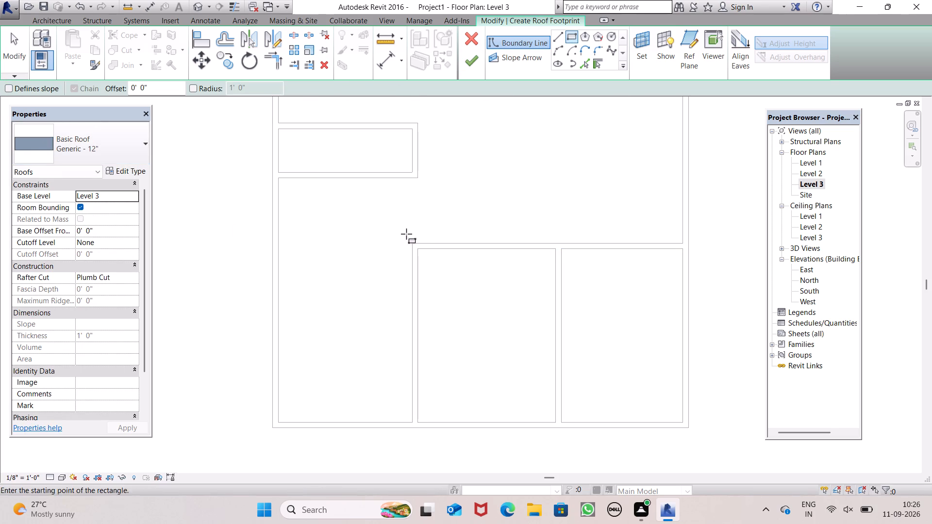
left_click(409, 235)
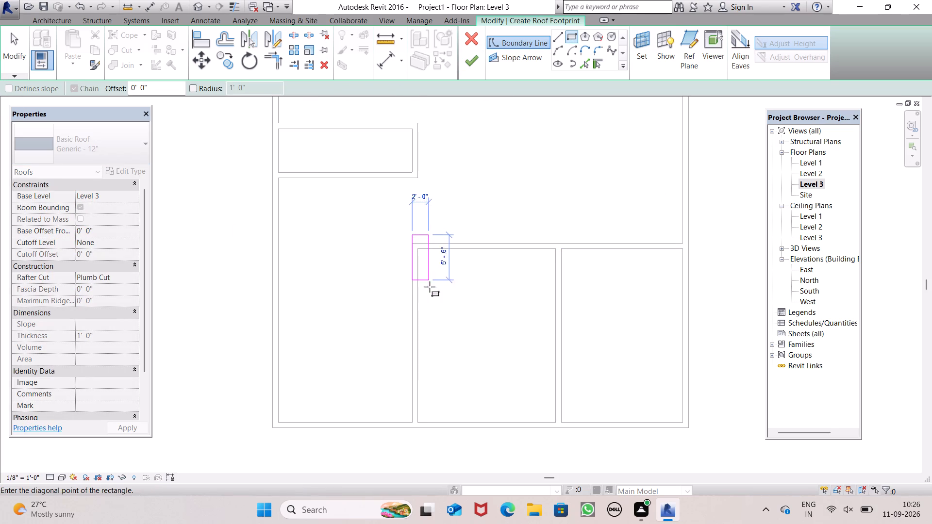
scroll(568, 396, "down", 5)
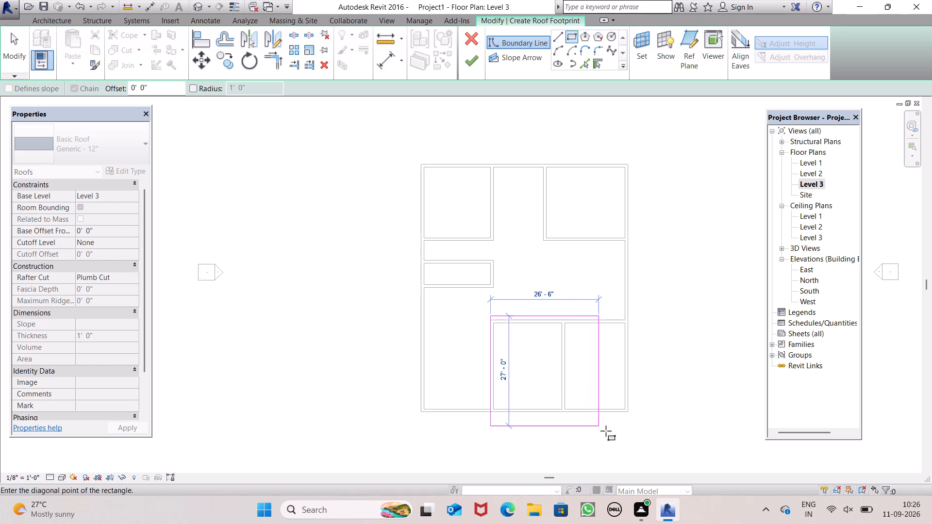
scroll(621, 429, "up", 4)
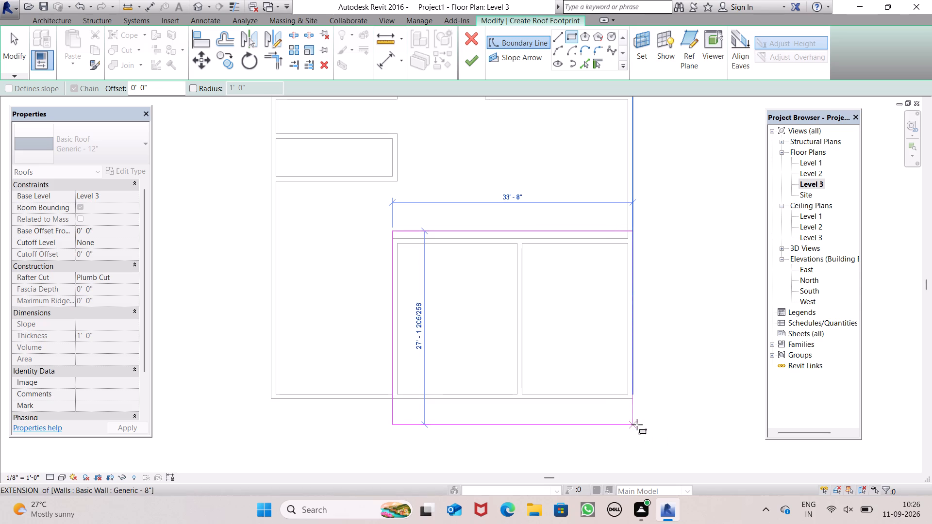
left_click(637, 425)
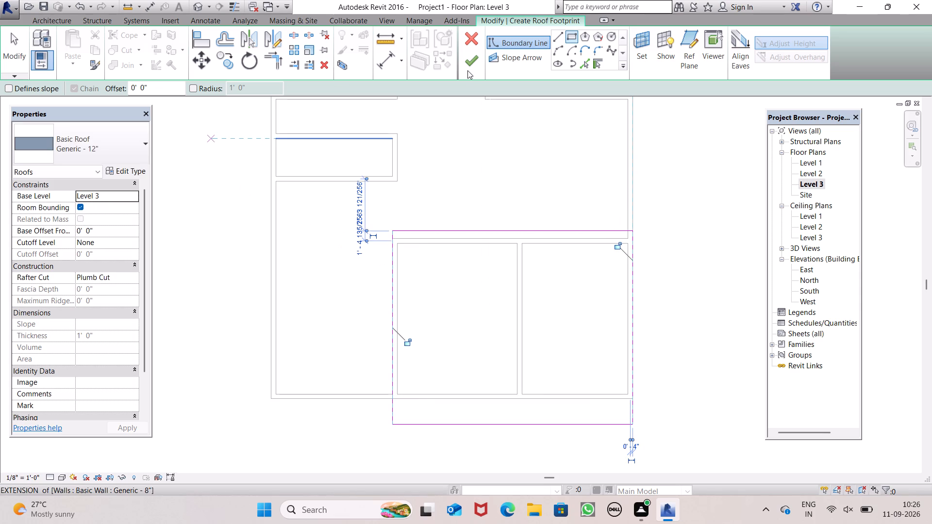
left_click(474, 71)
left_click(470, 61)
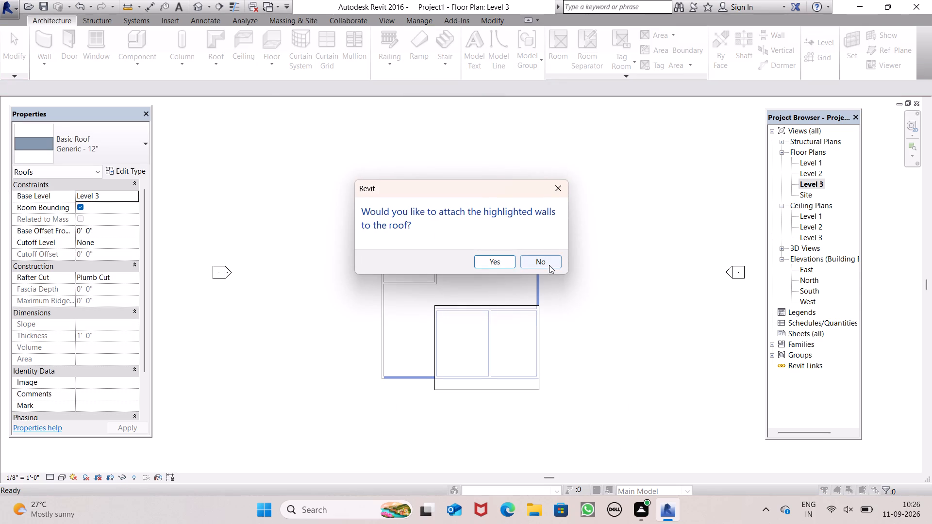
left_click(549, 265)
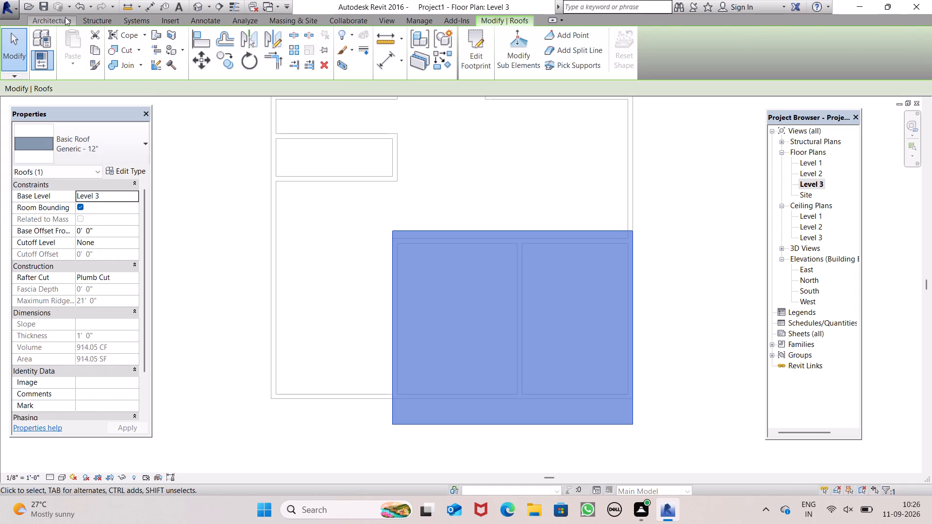
Examine the partial roof over the walls and partitions in the 3D view from the front, sides and above.
left_click(65, 17)
left_click(198, 11)
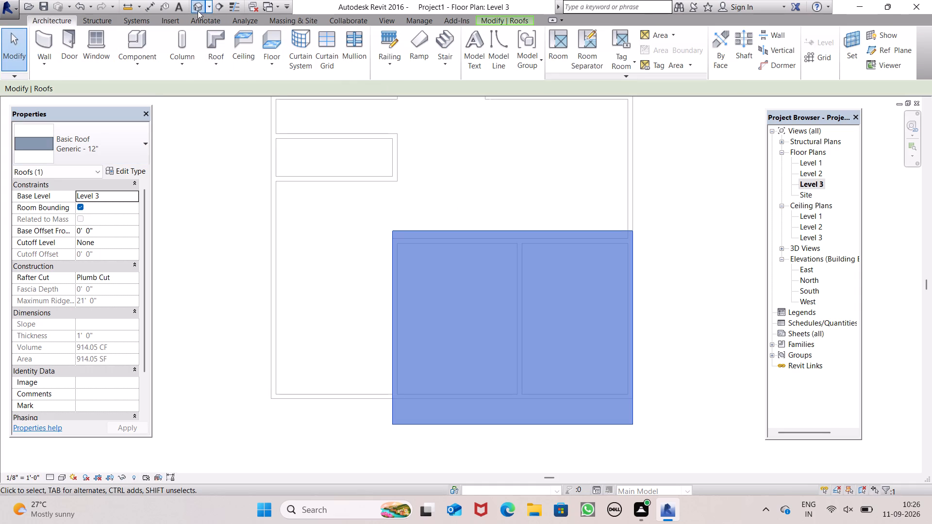
scroll(326, 257, "down", 3)
scroll(411, 278, "up", 4)
scroll(411, 278, "down", 1)
scroll(411, 278, "up", 2)
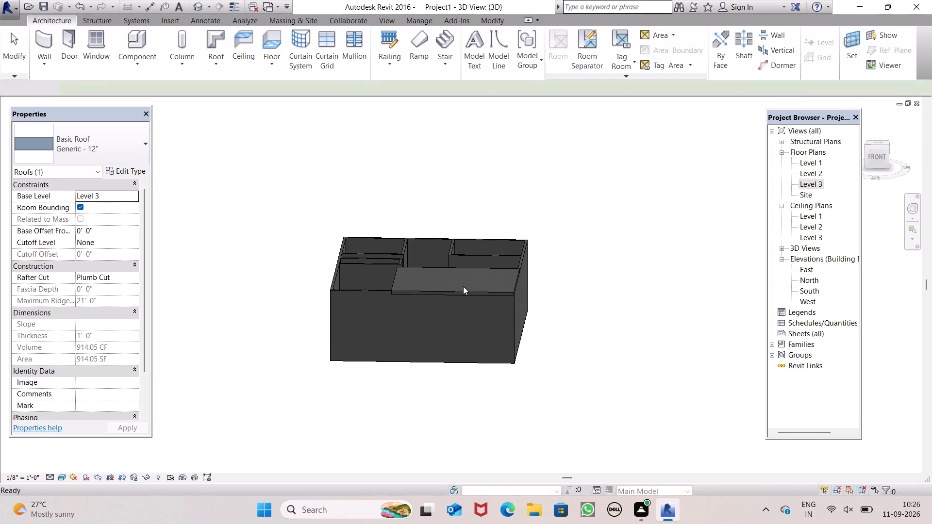
scroll(460, 286, "up", 6)
middle_click_drag(500, 311, 418, 280)
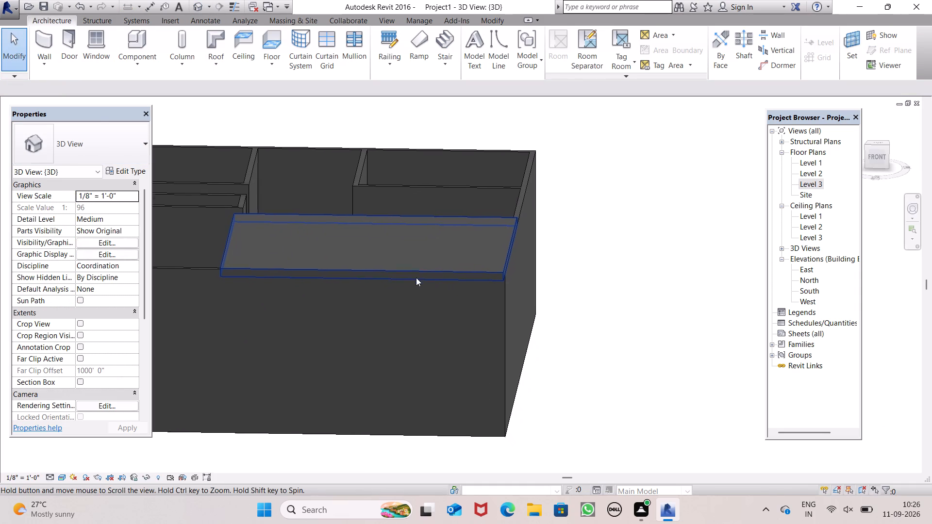
scroll(472, 281, "down", 2)
middle_click_drag(526, 307, 430, 282, "shift")
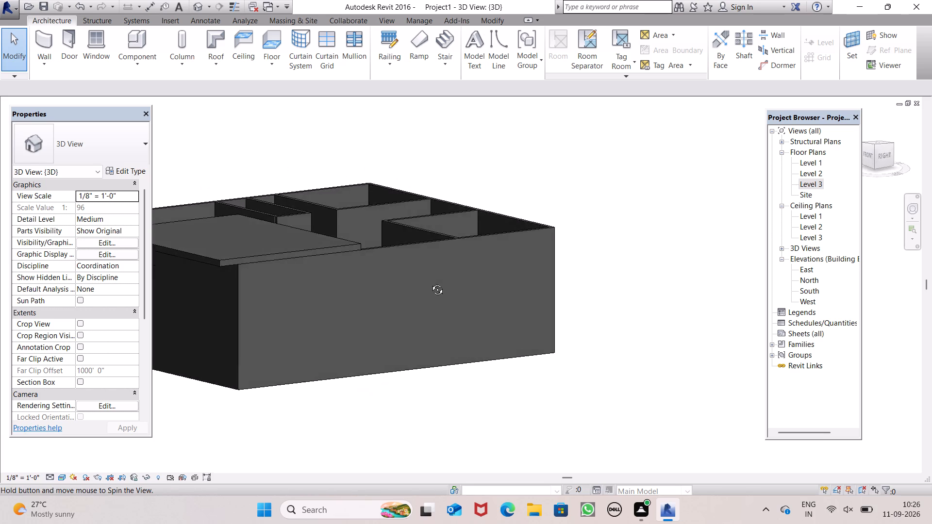
middle_click_drag(430, 282, 581, 369, "shift")
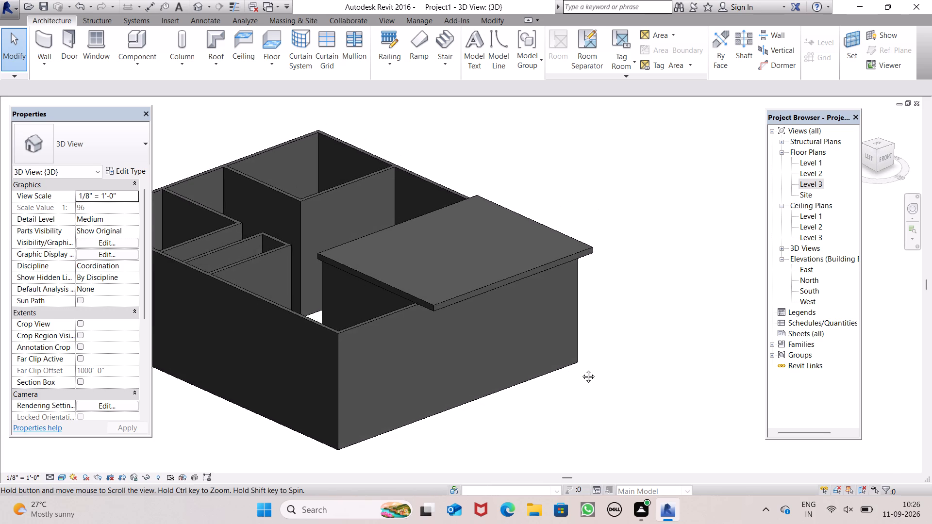
middle_click_drag(581, 369, 577, 372, "shift")
scroll(561, 236, "down", 5)
middle_click_drag(616, 258, 517, 344, "shift")
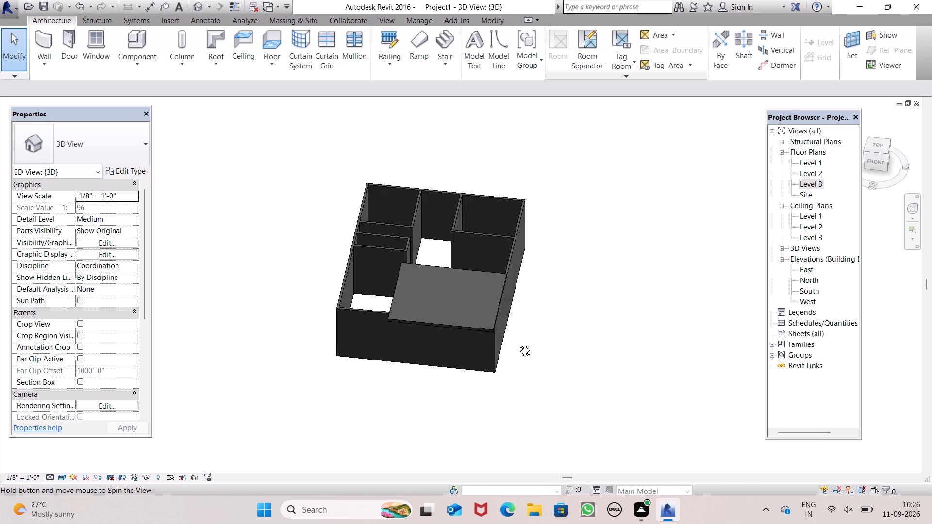
middle_click_drag(517, 344, 539, 297, "shift")
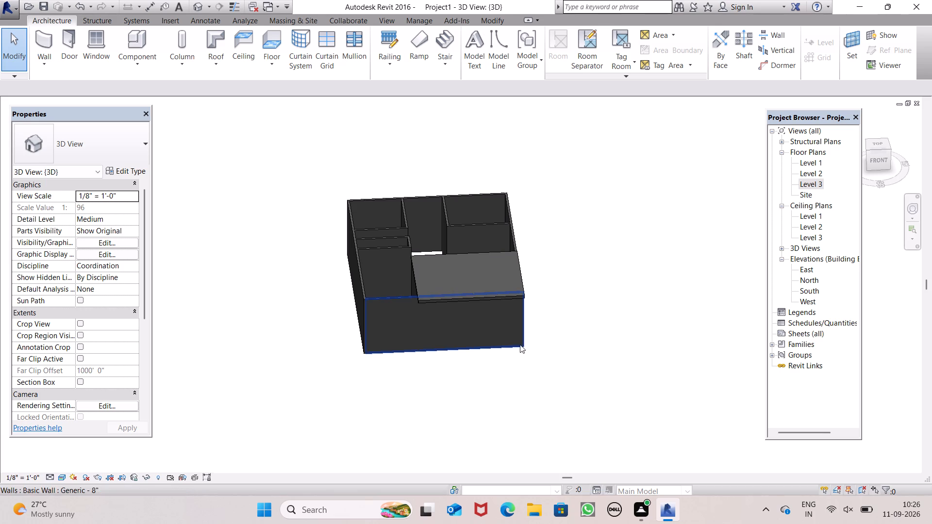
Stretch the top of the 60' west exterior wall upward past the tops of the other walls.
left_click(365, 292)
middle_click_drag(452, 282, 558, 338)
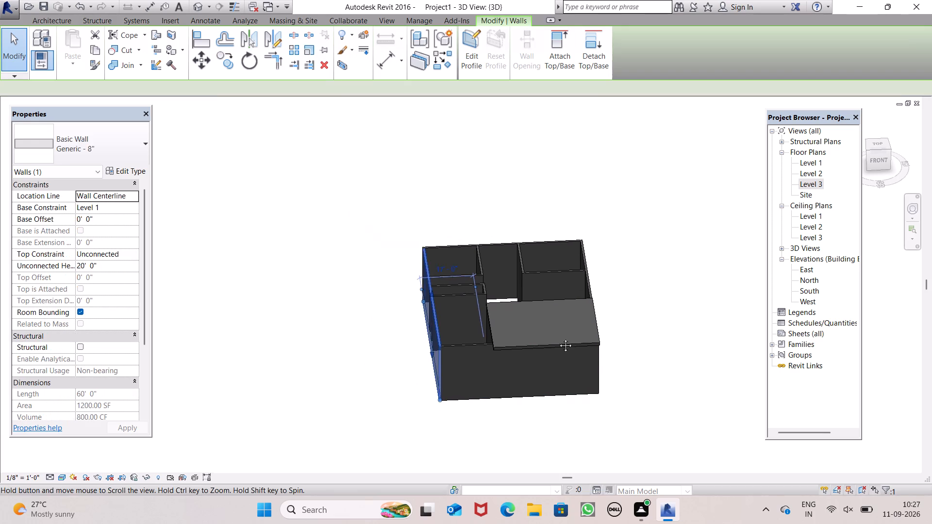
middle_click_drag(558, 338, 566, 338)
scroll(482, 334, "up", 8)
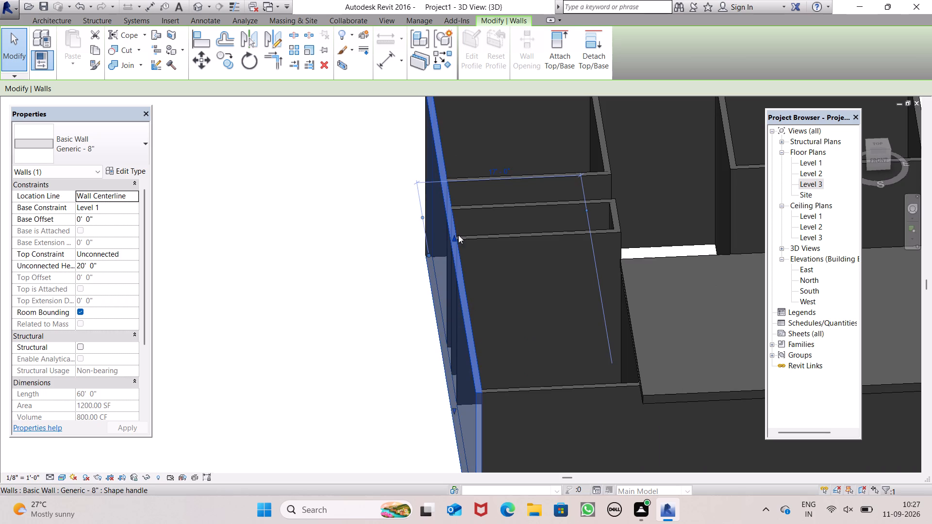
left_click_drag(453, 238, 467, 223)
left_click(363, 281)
Inspect the west exterior wall's top edge against the adjoining walls and the partial roof from the front.
scroll(363, 281, "down", 2)
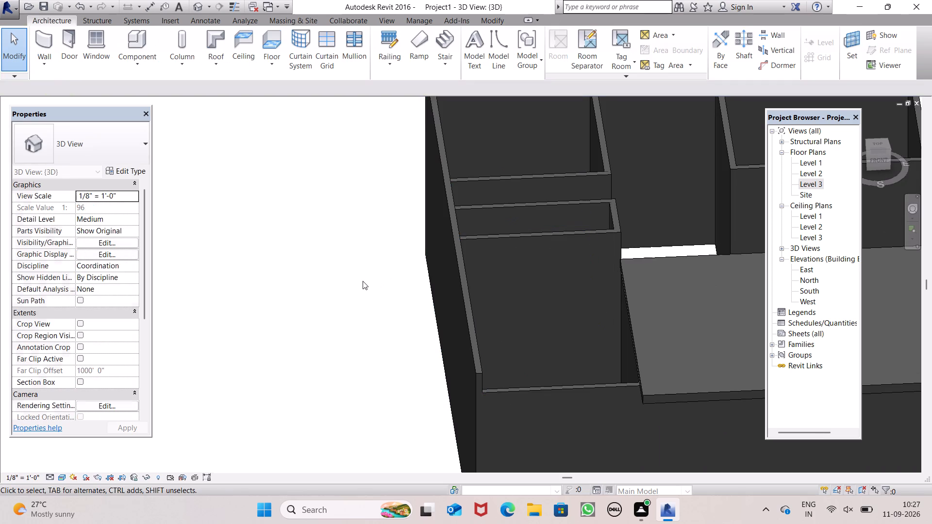
scroll(363, 281, "down", 3)
scroll(472, 317, "up", 1)
middle_click_drag(502, 364, 499, 364)
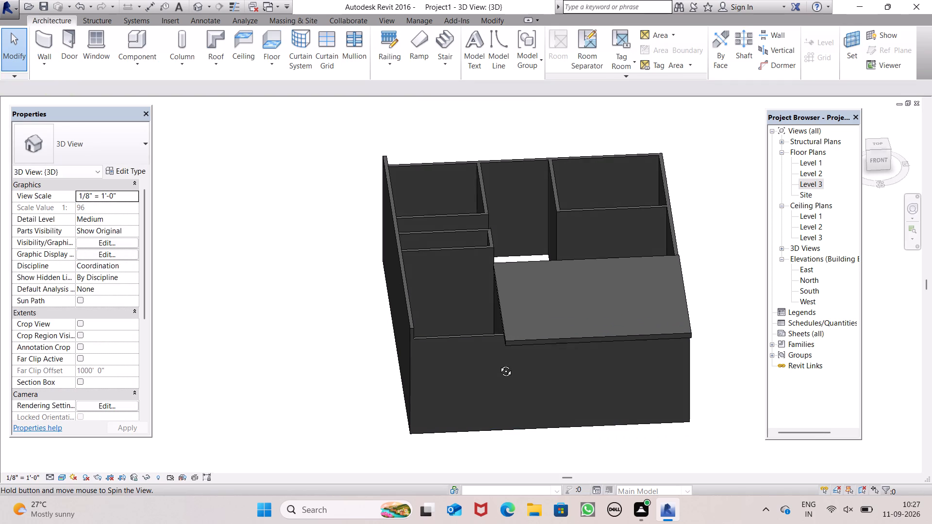
middle_click_drag(499, 364, 496, 253)
scroll(422, 236, "up", 7, "shift")
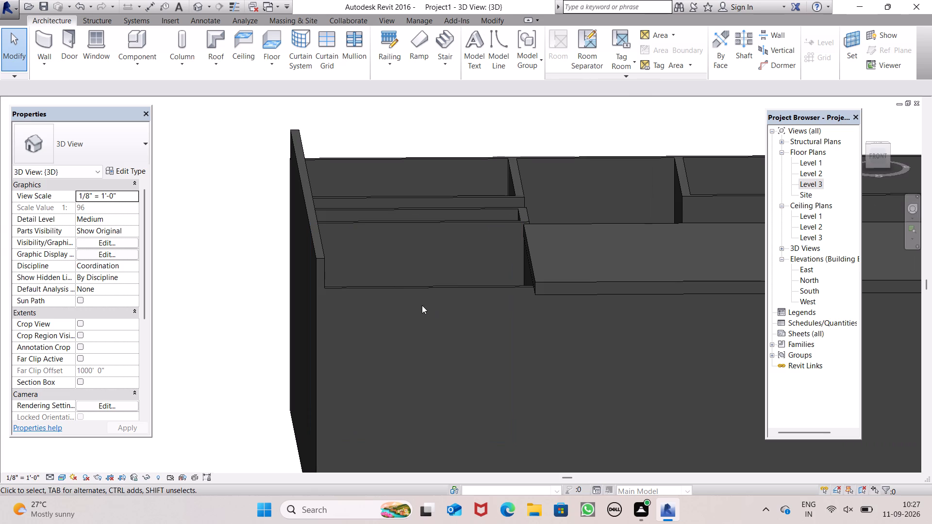
middle_click_drag(426, 287, 423, 328, "shift")
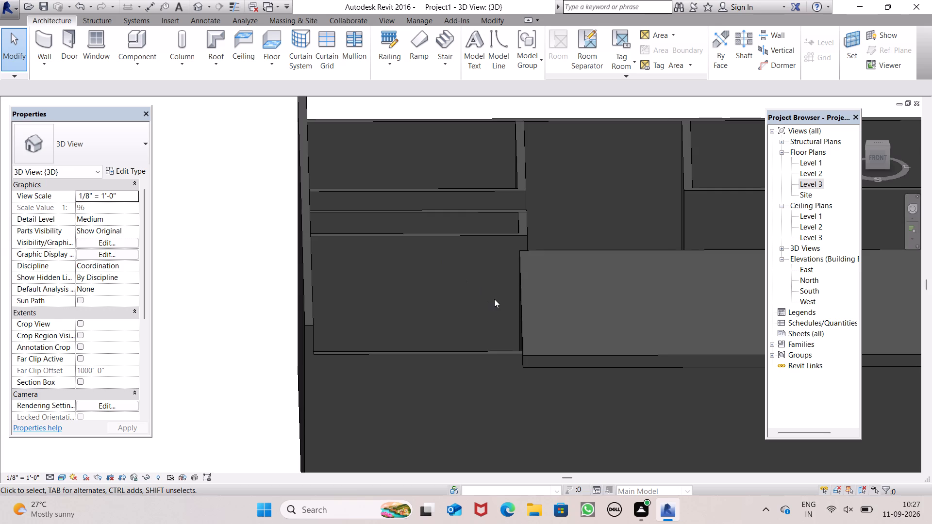
scroll(494, 298, "down", 1)
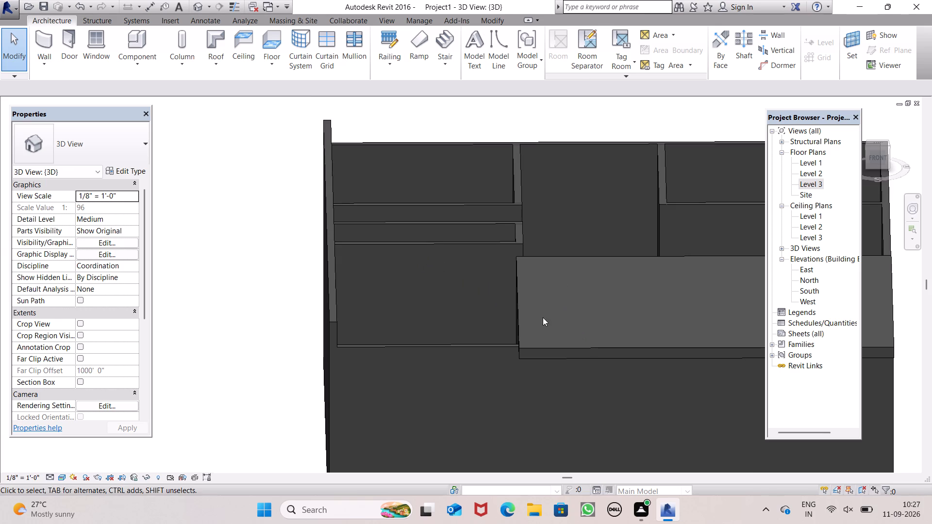
scroll(467, 304, "down", 5)
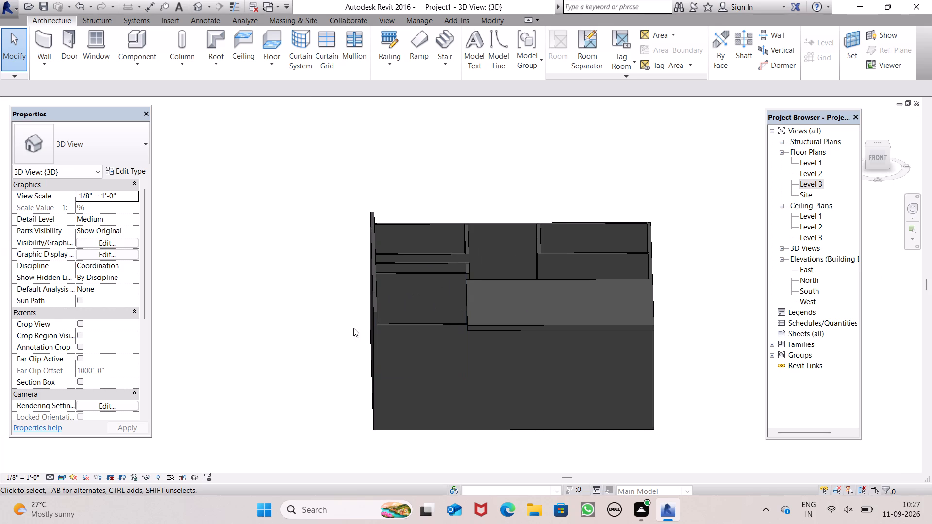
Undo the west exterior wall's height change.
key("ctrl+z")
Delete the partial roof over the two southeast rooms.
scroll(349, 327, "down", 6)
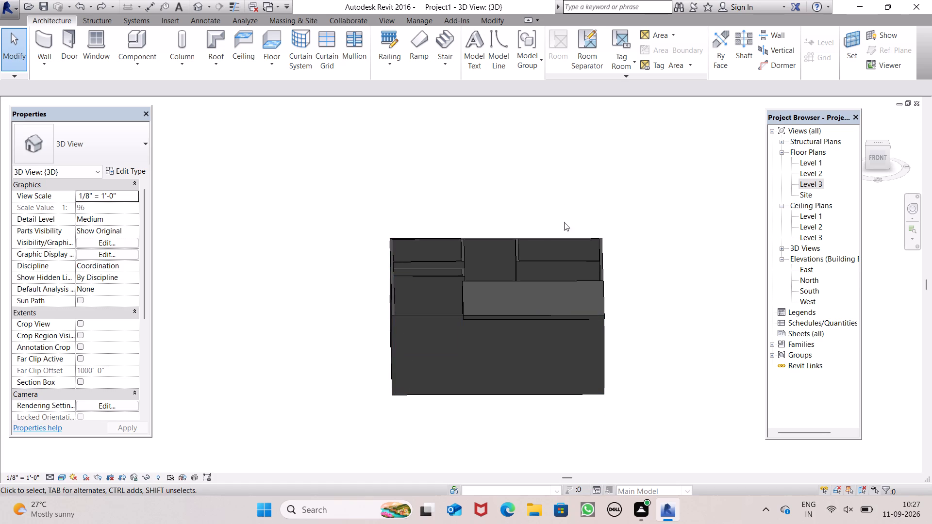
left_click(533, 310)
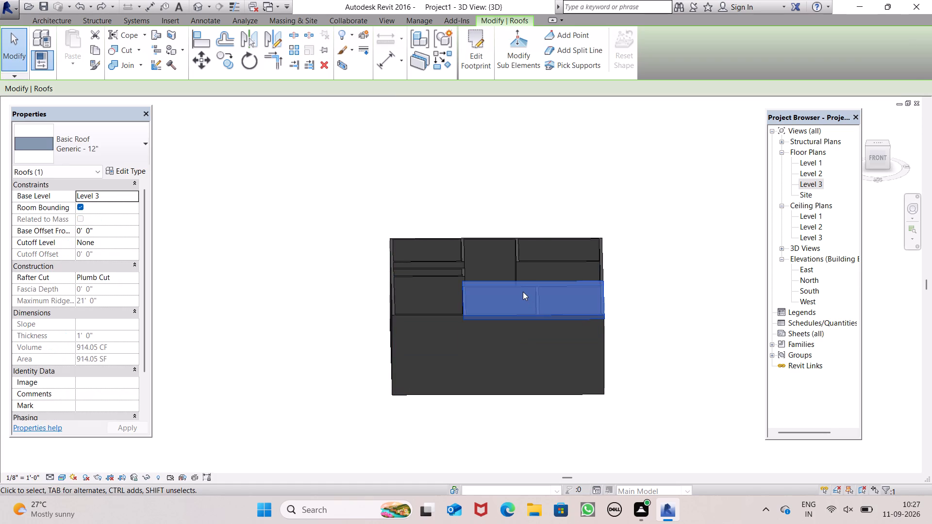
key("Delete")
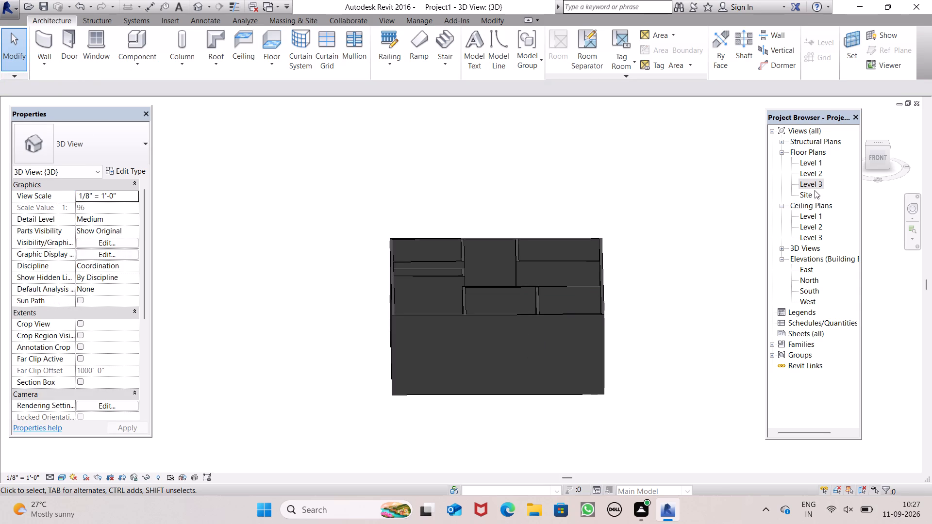
On the Level 3 plan, sketch a rectangular footprint roof boundary from the building's outer northwest corner to the east wall's inner face, about 53' long.
double_click(817, 181)
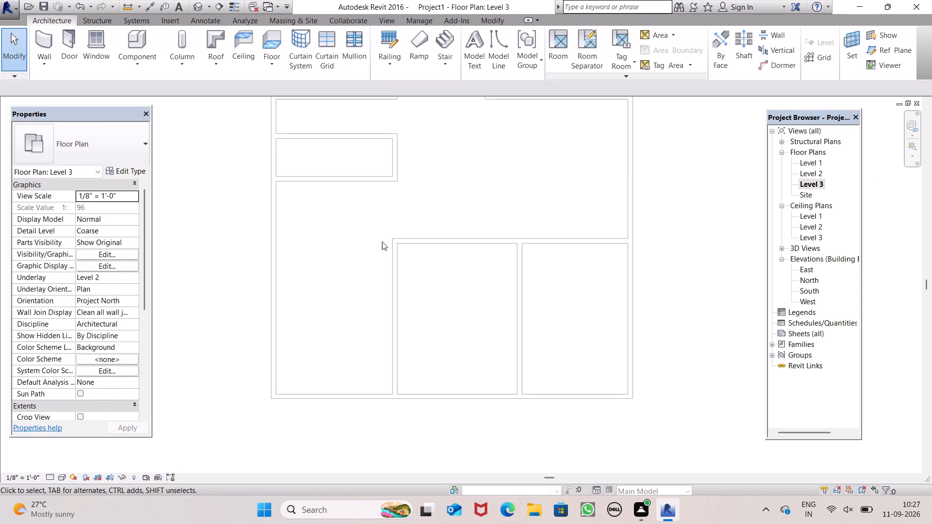
scroll(358, 192, "down", 7)
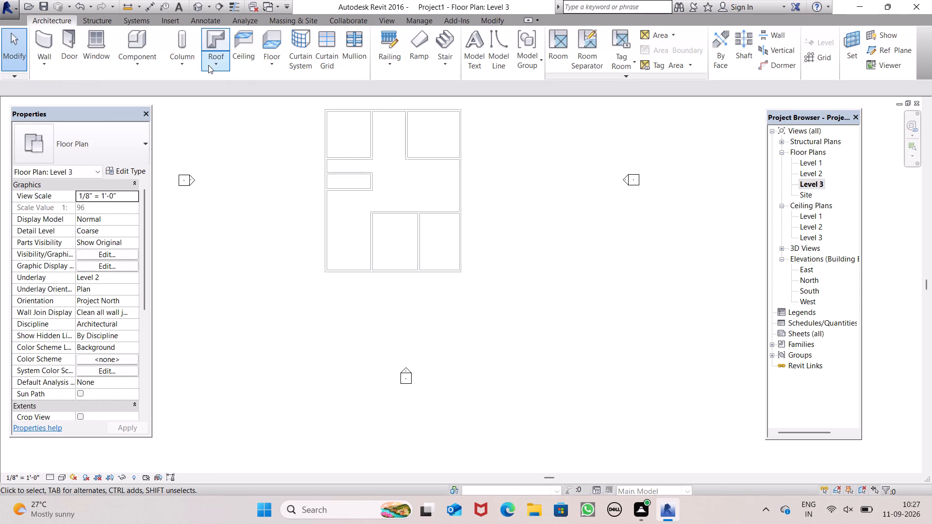
left_click(208, 65)
left_click(221, 89)
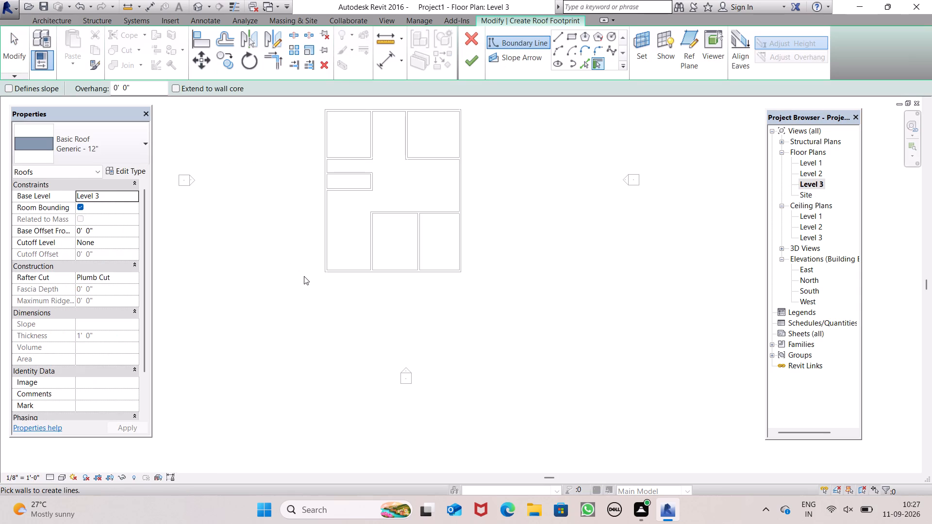
left_click(576, 33)
scroll(316, 92, "up", 2)
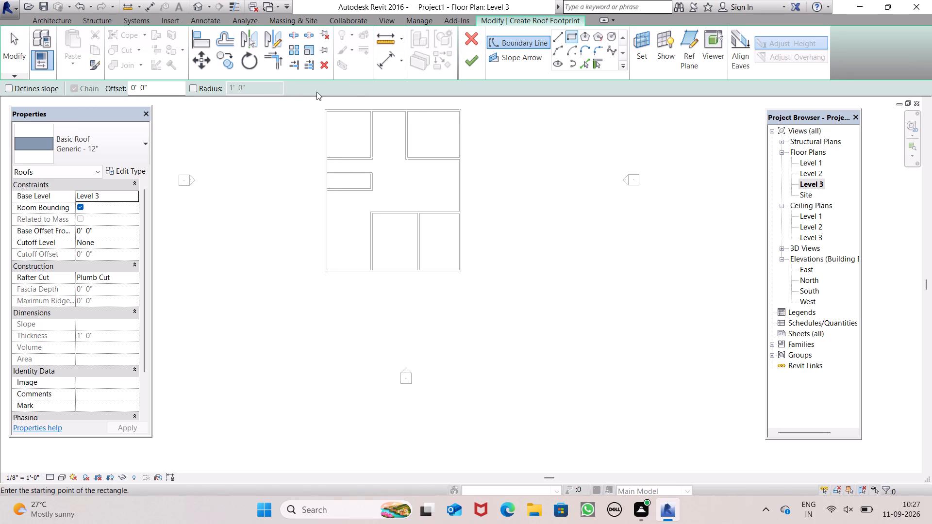
scroll(316, 92, "up", 8)
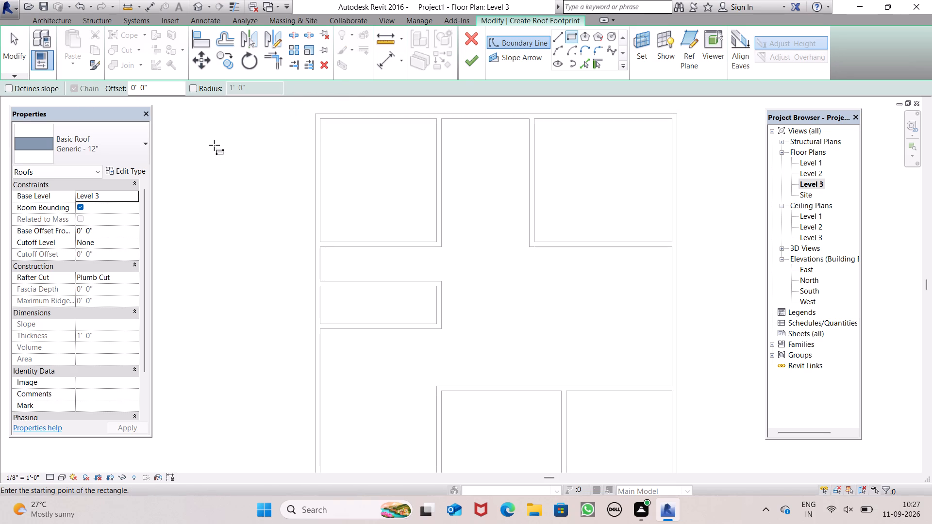
scroll(219, 125, "down", 1)
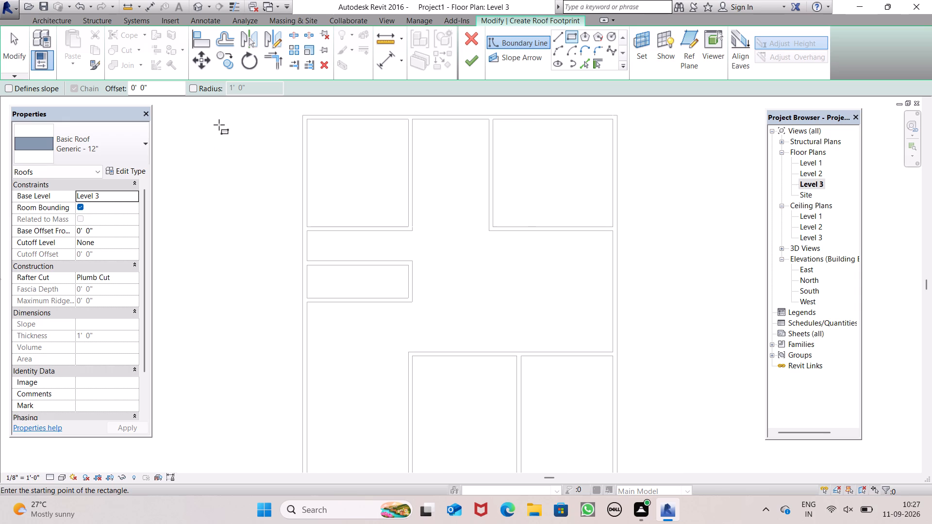
scroll(271, 108, "down", 1)
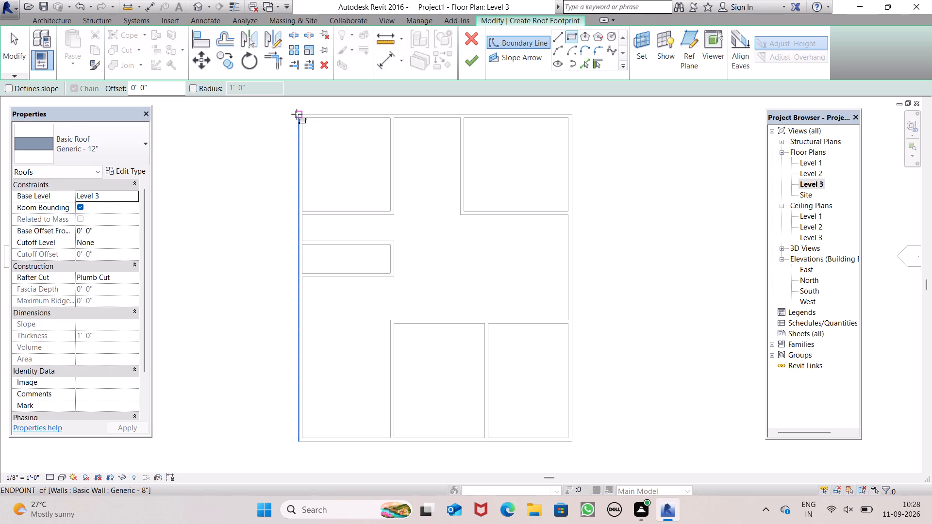
left_click(297, 114)
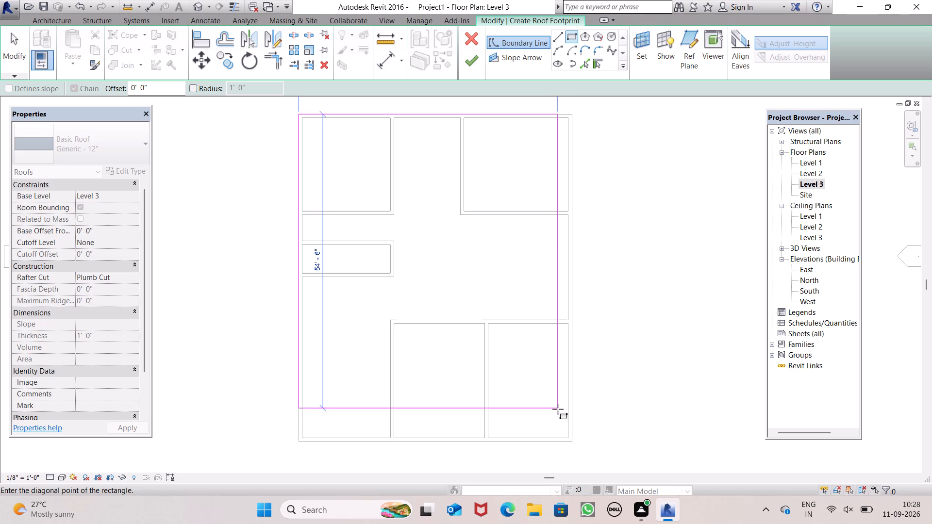
scroll(558, 409, "down", 3)
scroll(562, 422, "up", 9)
scroll(544, 408, "down", 6)
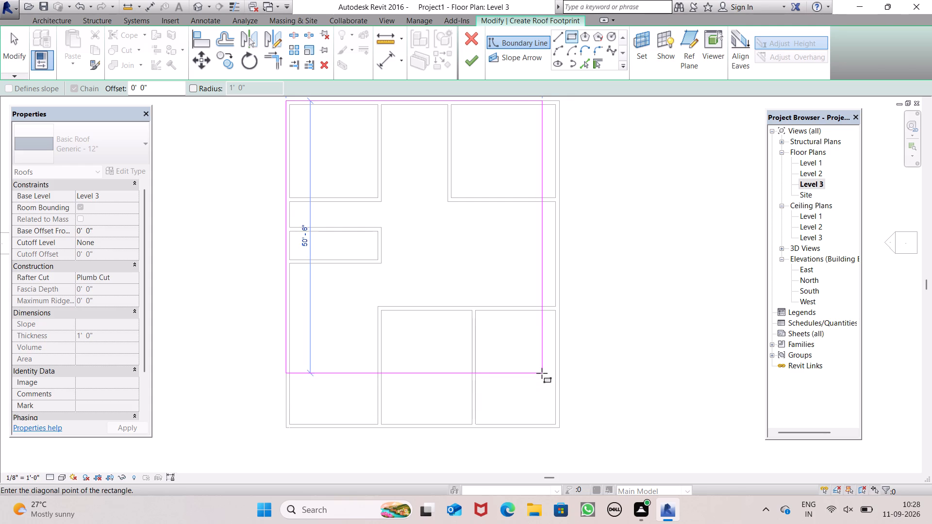
scroll(538, 393, "down", 1)
scroll(536, 389, "up", 2)
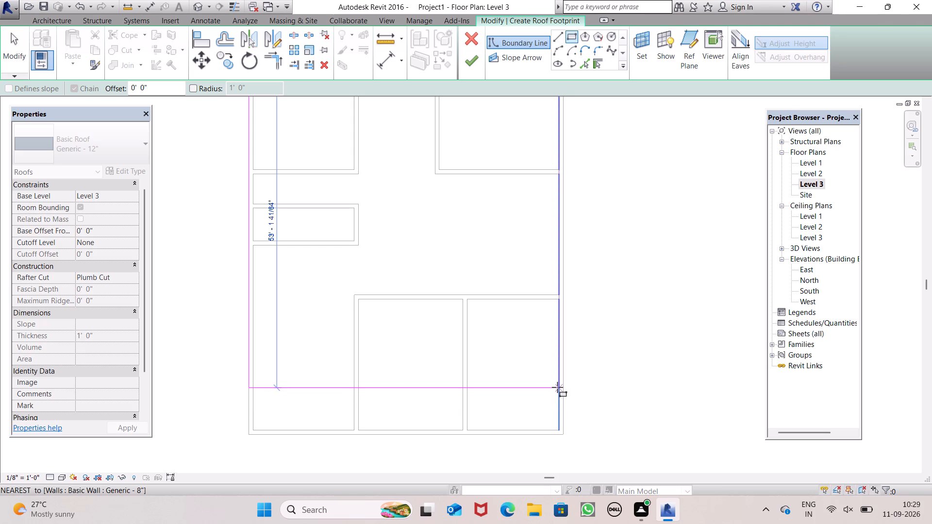
left_click(557, 387)
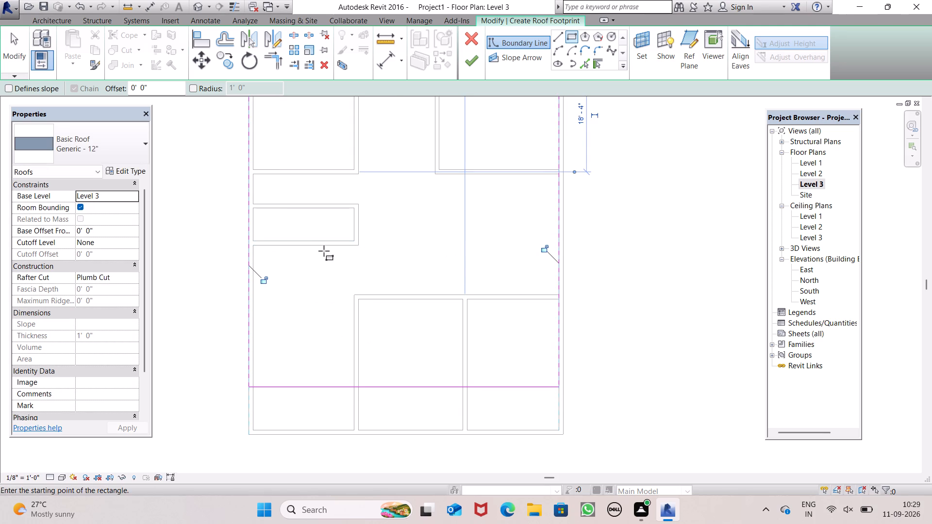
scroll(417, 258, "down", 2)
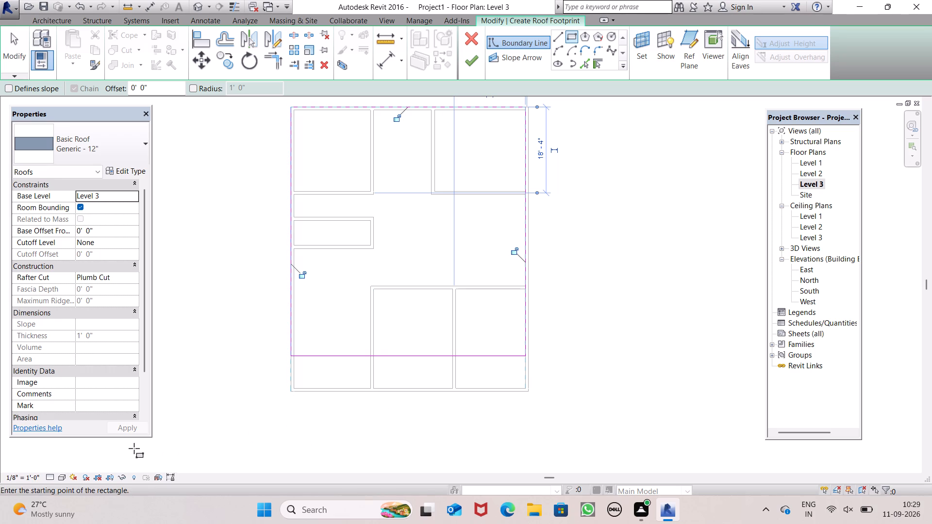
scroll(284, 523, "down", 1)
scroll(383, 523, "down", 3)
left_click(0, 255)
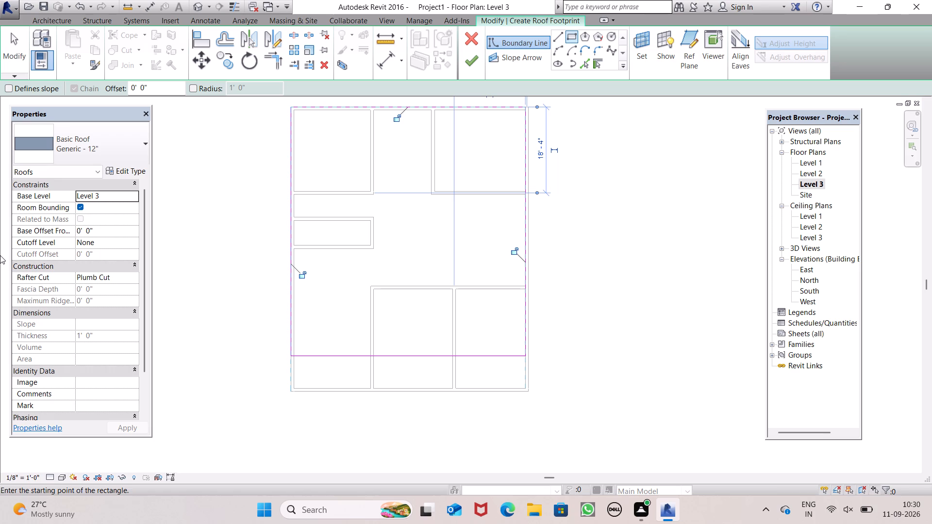
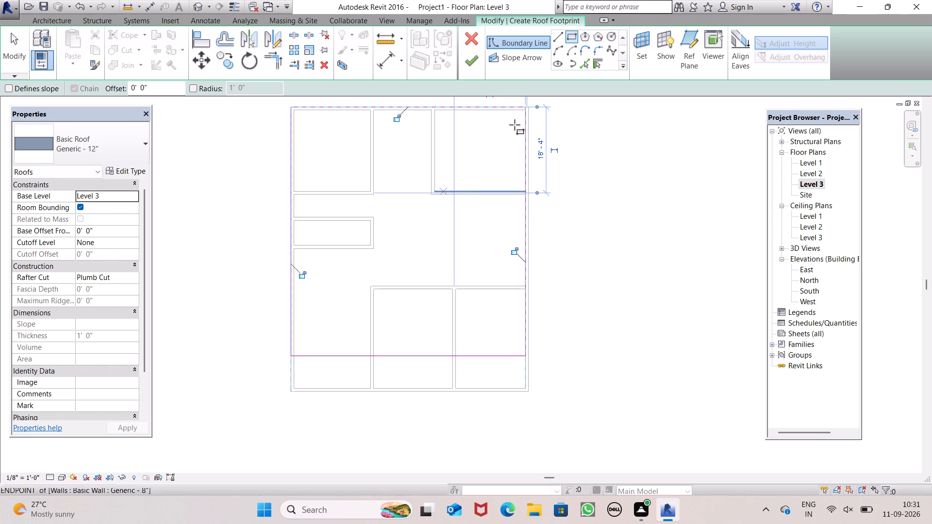
Finish the footprint roof on Level 3 and attach the highlighted walls to it.
left_click(476, 57)
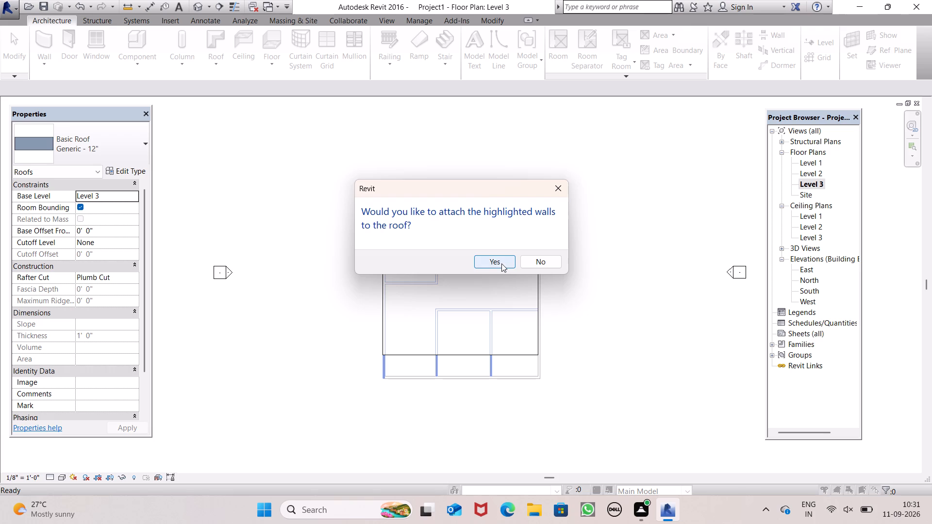
left_click(501, 263)
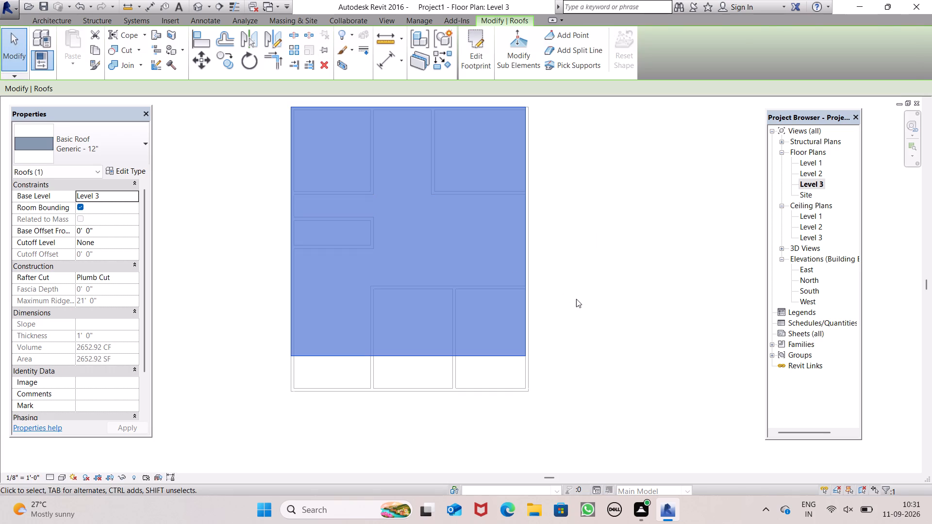
left_click(579, 300)
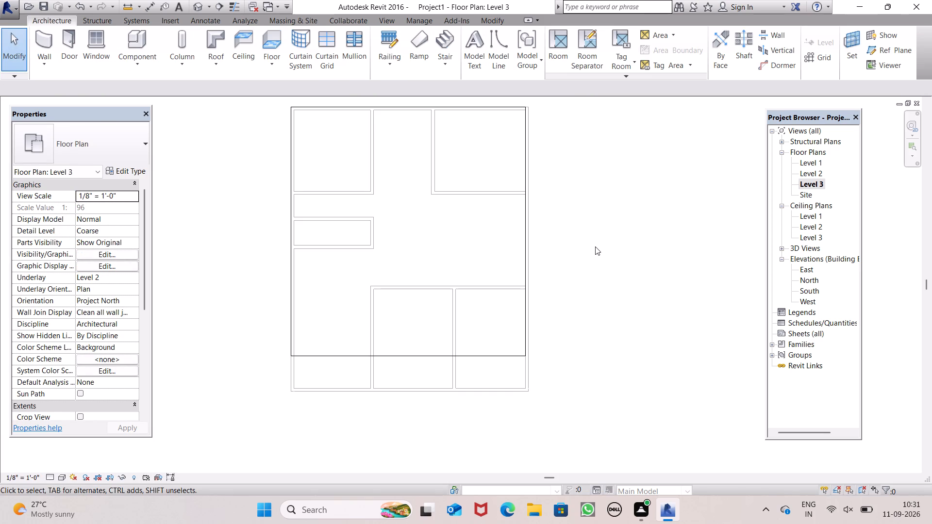
Examine the new roof's coverage along the south side in 3D and on the Level 3 plan.
left_click(196, 12)
scroll(548, 318, "up", 5)
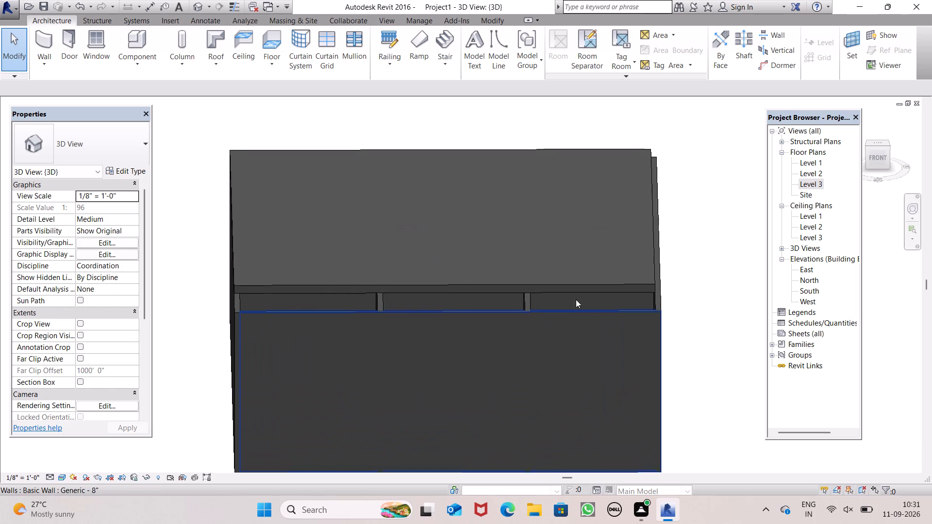
middle_click_drag(608, 296, 586, 282)
scroll(586, 273, "down", 2)
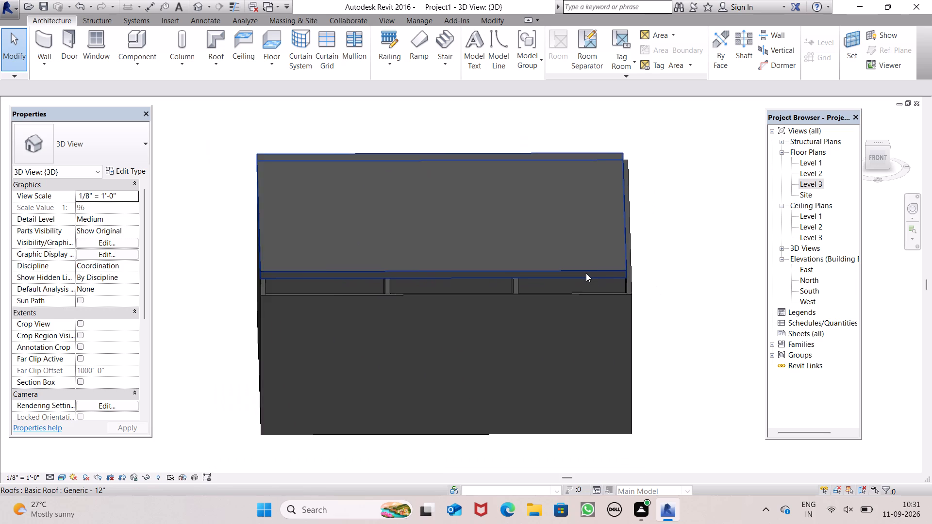
middle_click_drag(586, 273, 592, 304)
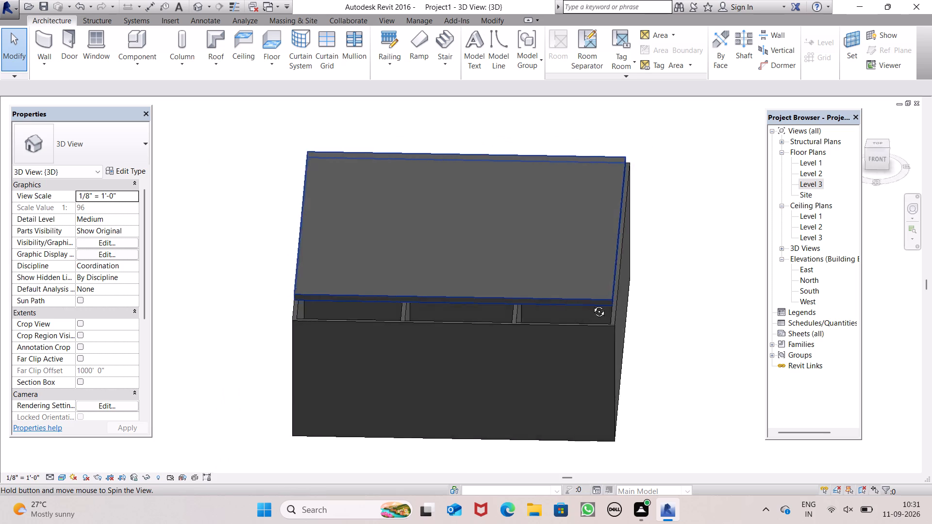
middle_click_drag(592, 304, 581, 325)
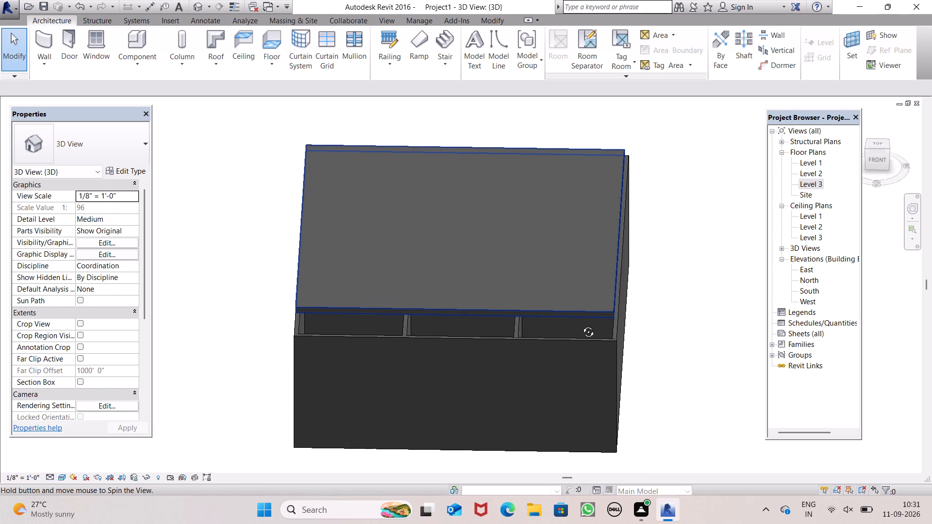
middle_click_drag(581, 325, 587, 298)
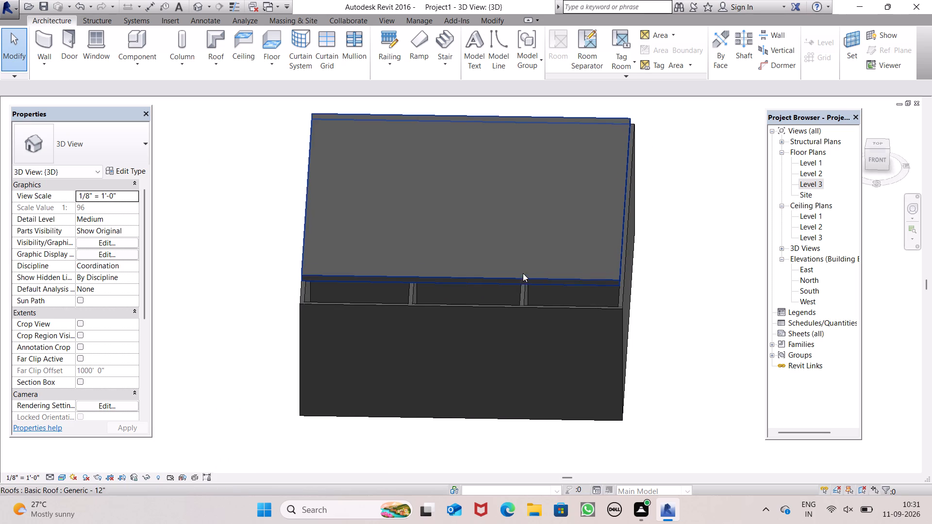
double_click(801, 187)
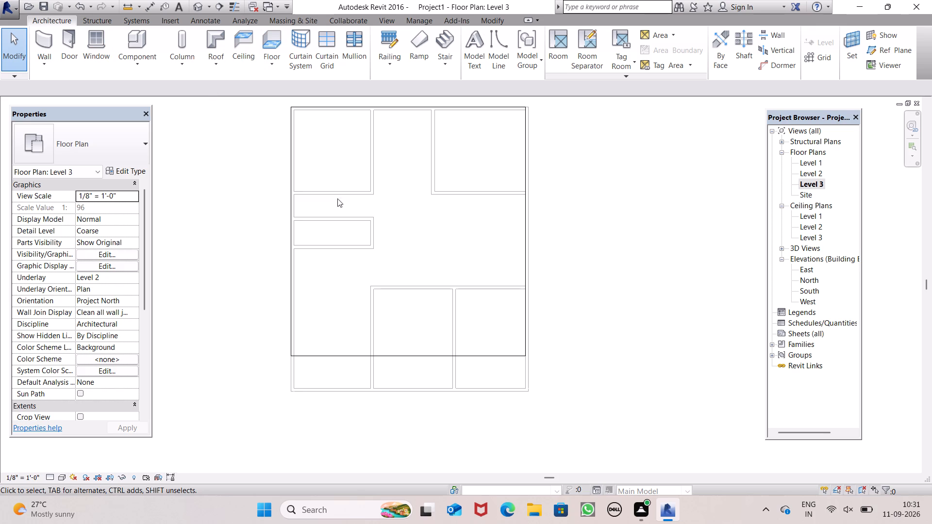
left_click(809, 184)
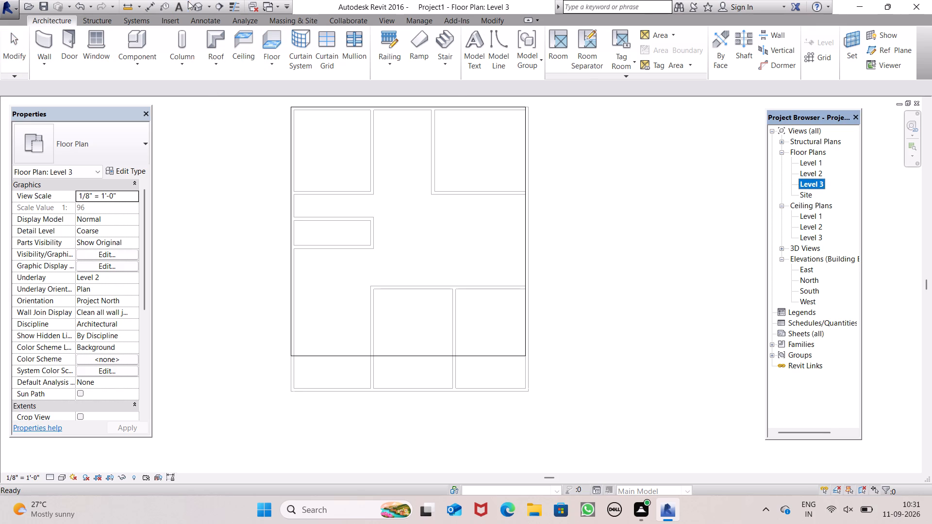
left_click(198, 10)
left_click(202, 10)
left_click_drag(698, 275, 692, 270)
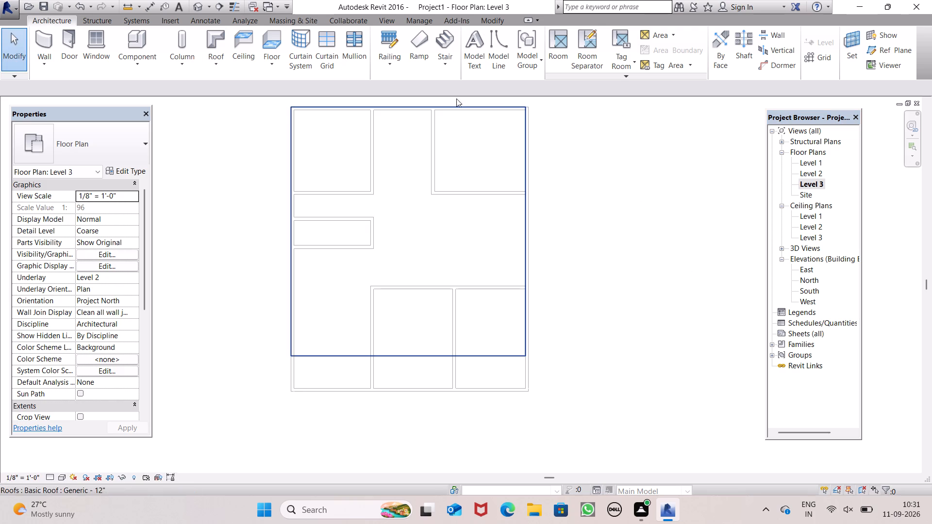
Examine the roof's south and east edges against the exterior walls in 3D.
left_click(198, 9)
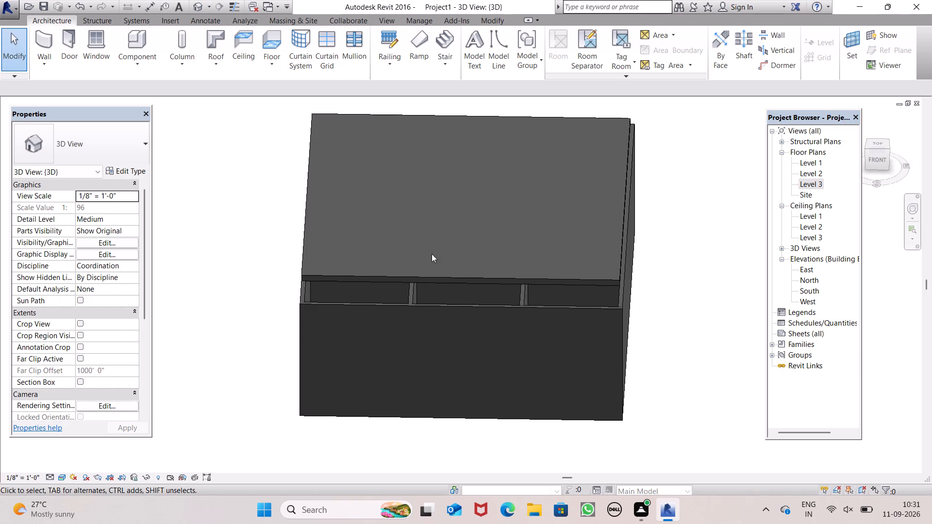
left_click(465, 256)
middle_click_drag(691, 266, 539, 186)
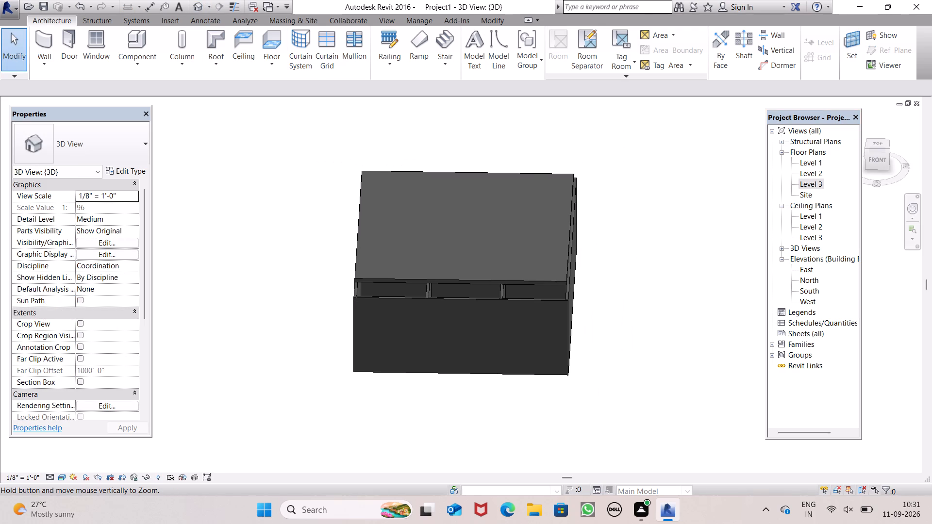
middle_click_drag(539, 186, 545, 198)
scroll(615, 262, "down", 2)
scroll(639, 269, "up", 7)
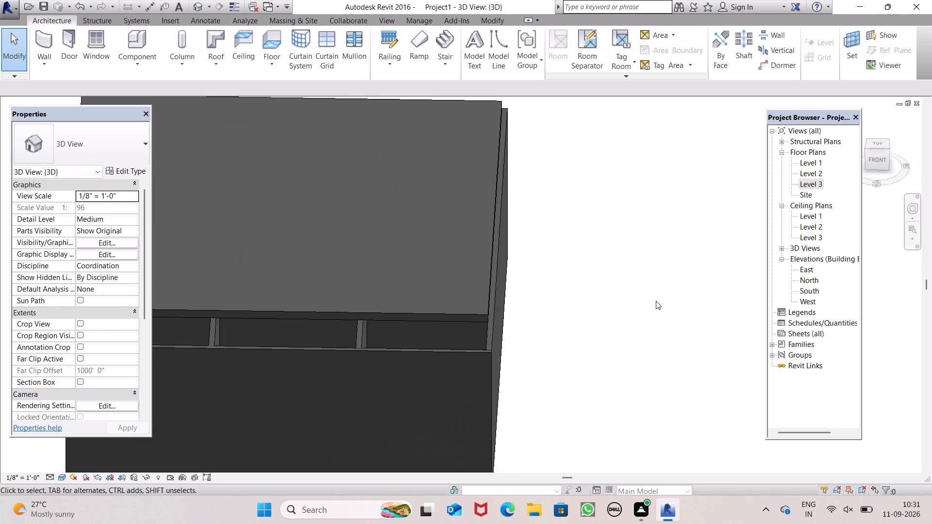
scroll(663, 282, "down", 5)
middle_click_drag(657, 278, 605, 261, "shift")
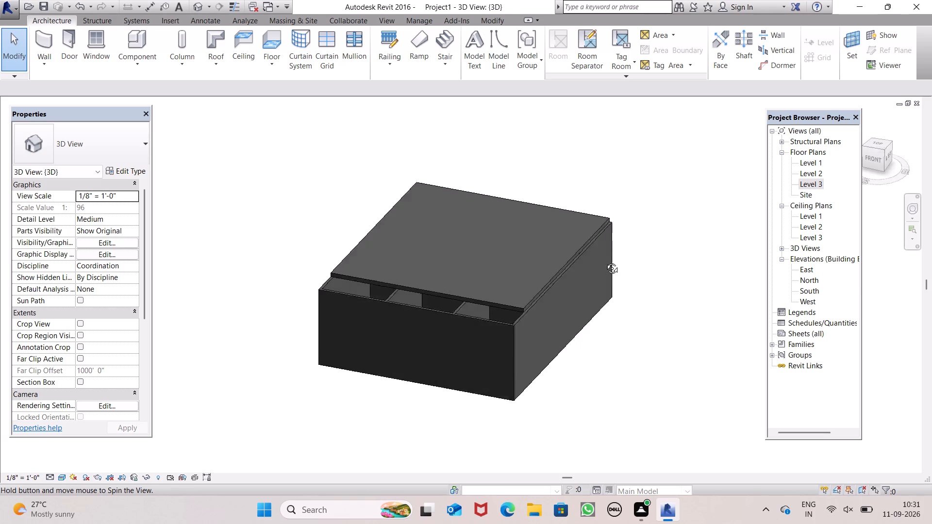
middle_click_drag(605, 261, 583, 161, "shift")
scroll(604, 259, "up", 4, "shift")
scroll(611, 170, "up", 2, "shift")
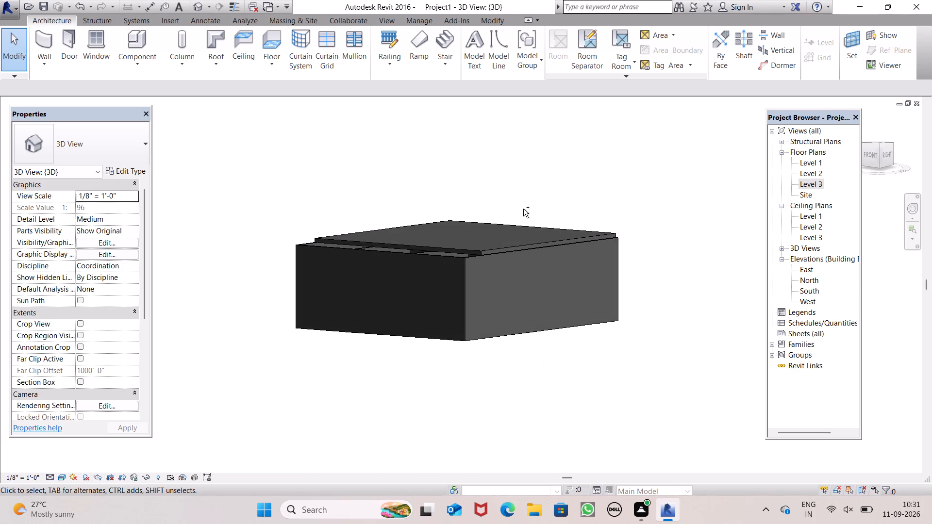
scroll(522, 209, "up", 2, "shift")
middle_click_drag(520, 274, 578, 328)
scroll(504, 215, "up", 6, "shift")
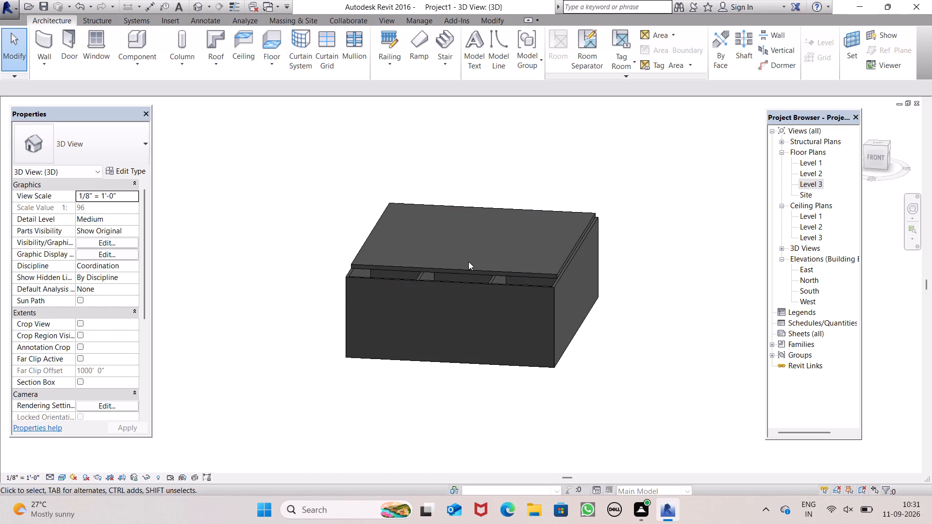
Inspect the roof's extent over the partitions and the open strip along the south wall in 3D.
left_click(468, 262)
left_click(518, 257)
left_click(509, 270)
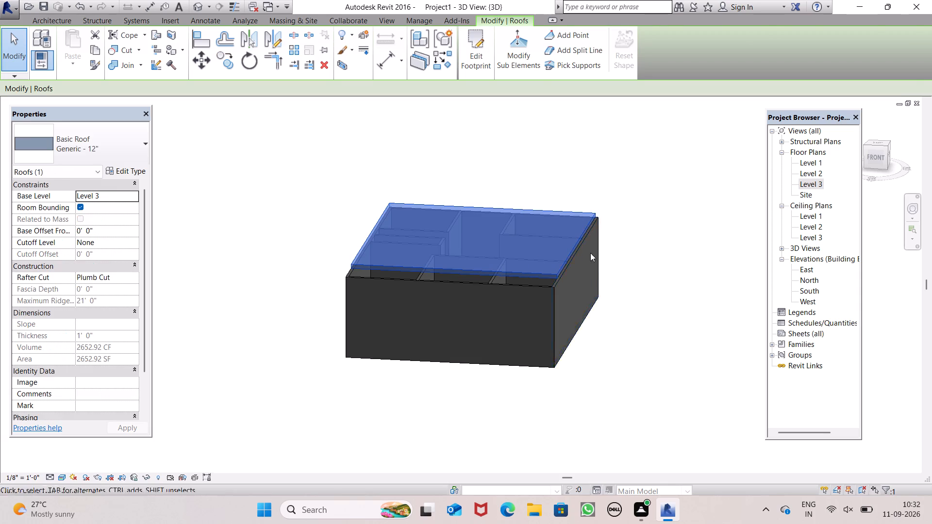
left_click(664, 294)
scroll(652, 272, "down", 1)
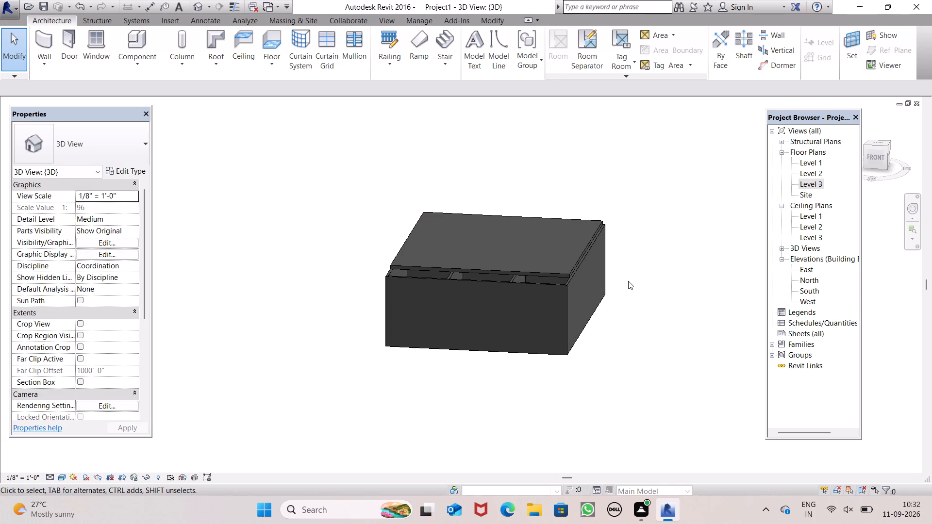
scroll(504, 250, "up", 3)
scroll(509, 259, "down", 2)
scroll(439, 266, "up", 1)
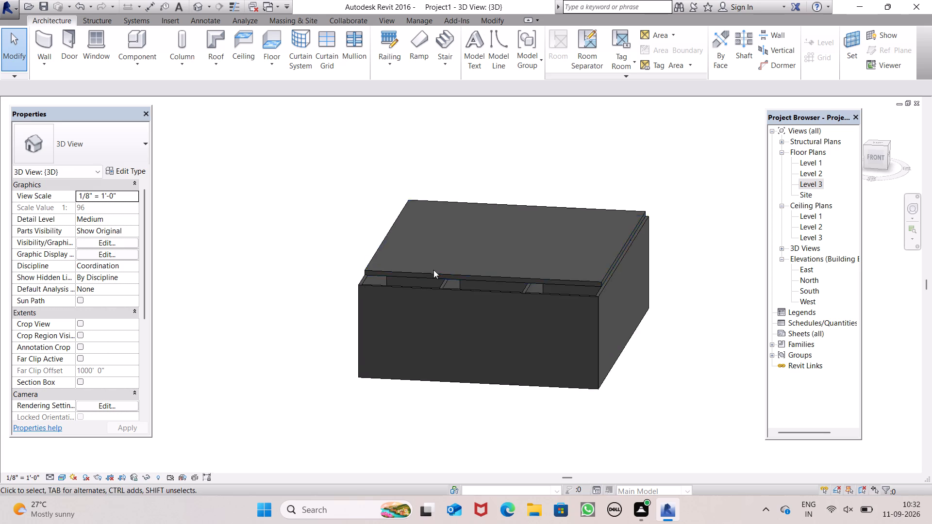
scroll(433, 270, "up", 1)
scroll(332, 213, "down", 2)
middle_click_drag(457, 282, 483, 301)
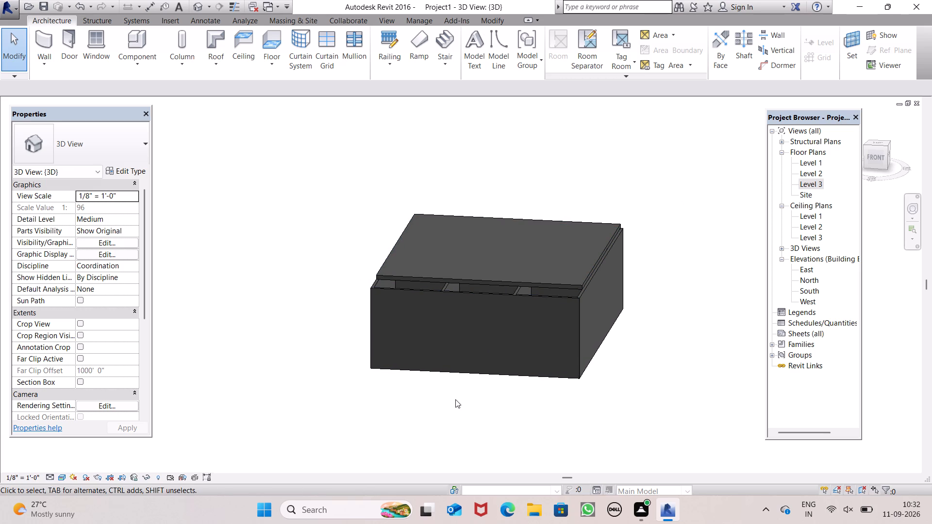
scroll(530, 401, "up", 1)
middle_click_drag(539, 398, 574, 417, "shift")
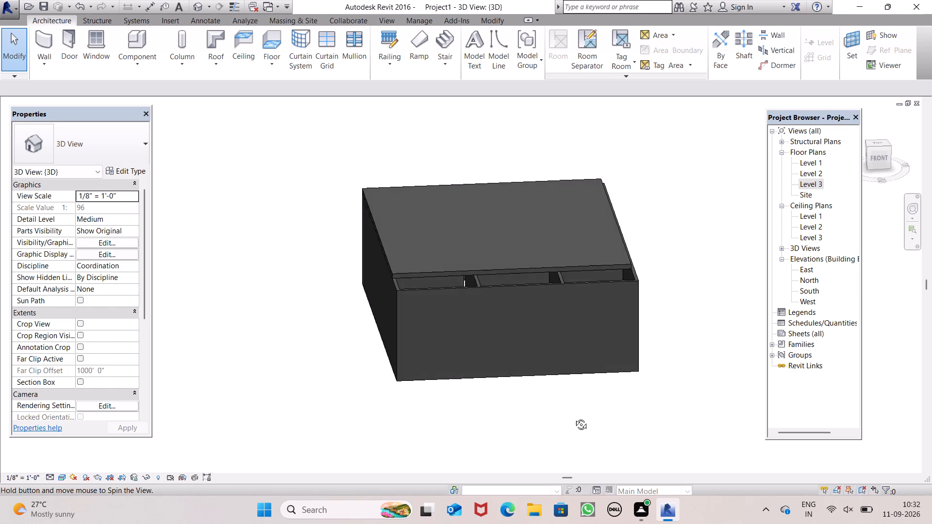
middle_click_drag(574, 417, 555, 468, "shift")
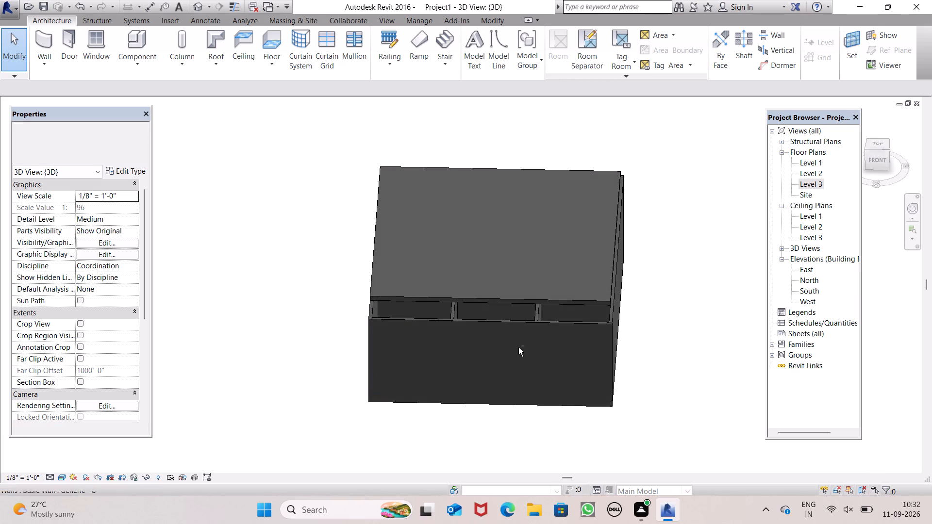
On the Level 3 plan, start an in-place component in the Generic Models category, named Generic Models 1.
double_click(808, 184)
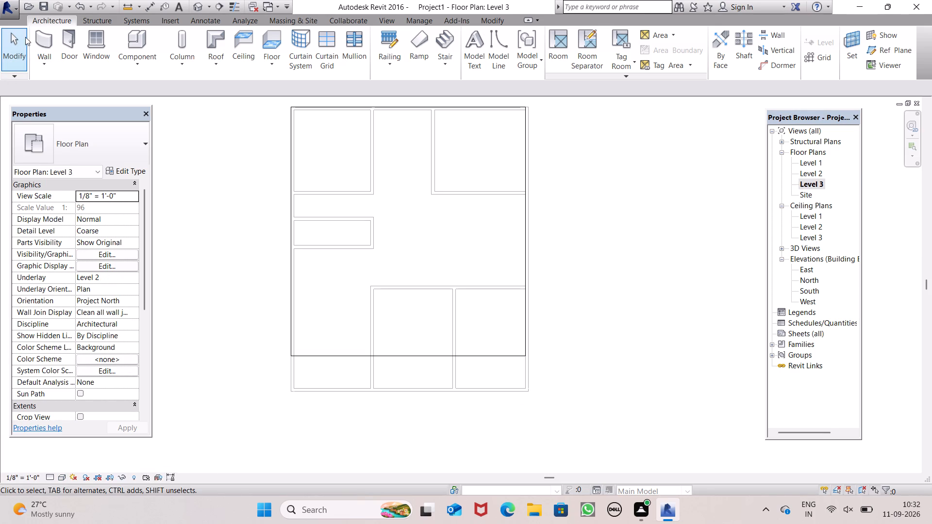
left_click(136, 71)
left_click(159, 115)
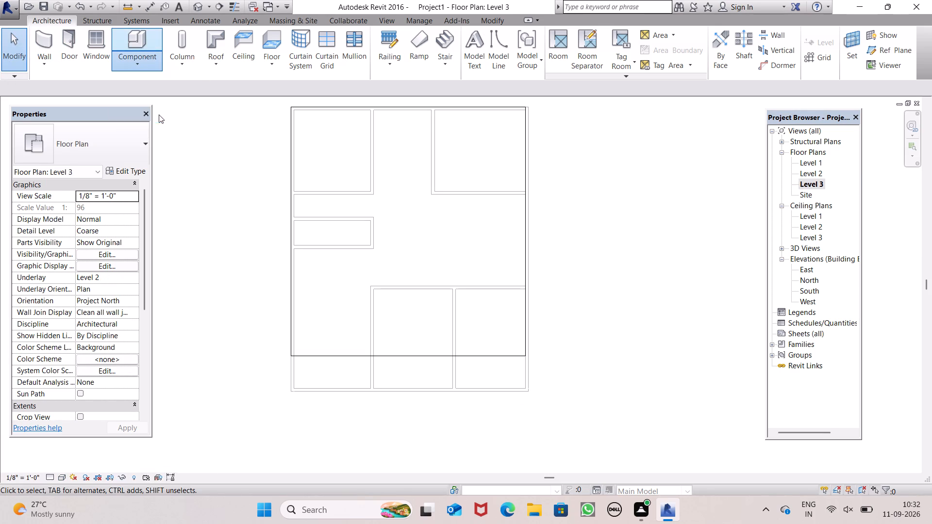
scroll(399, 226, "down", 8)
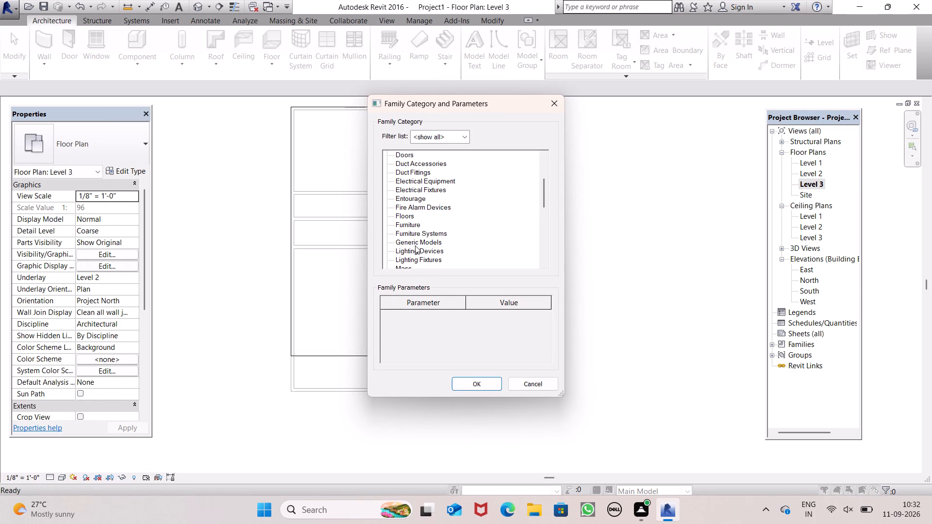
scroll(415, 241, "down", 1)
left_click(422, 235)
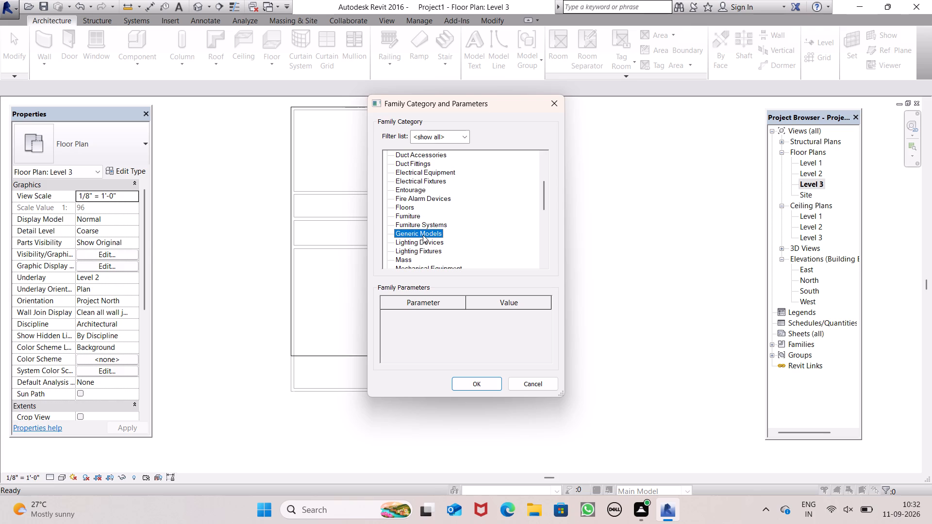
left_click(476, 380)
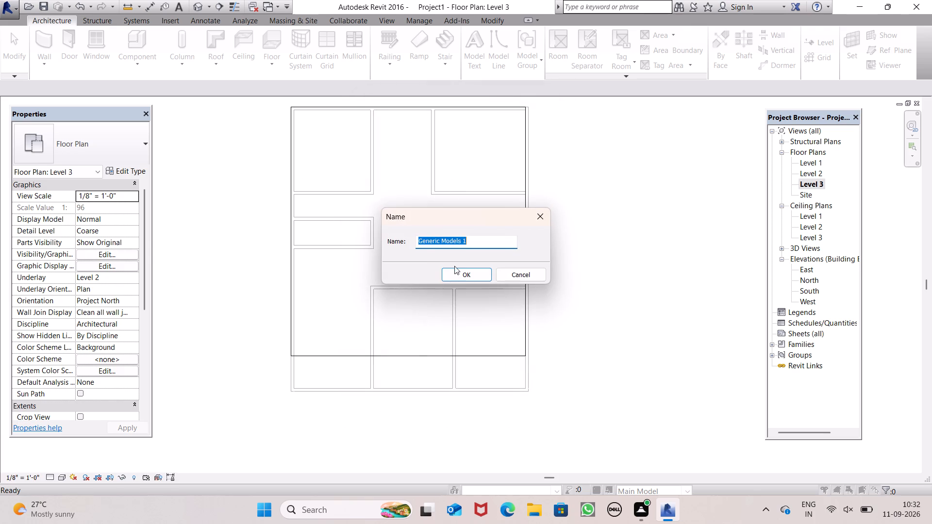
left_click(463, 274)
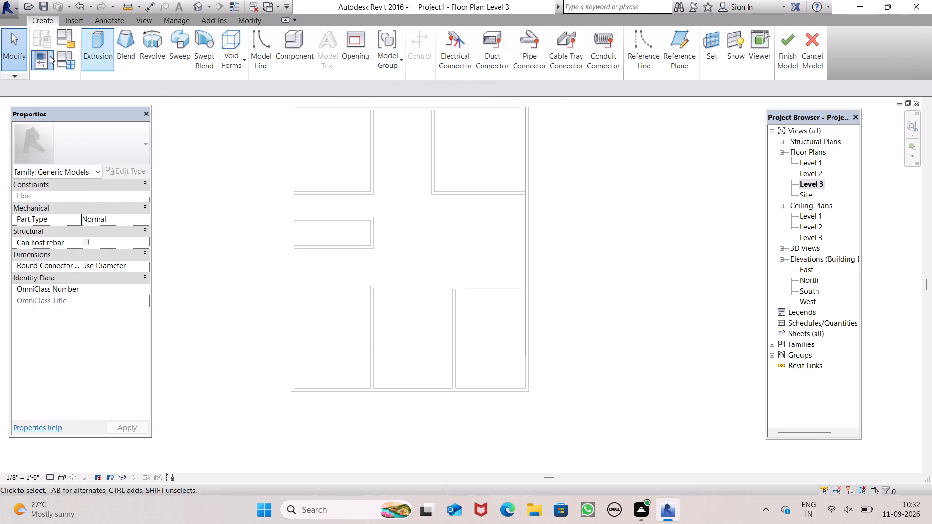
Create a rectangular extrusion about 33'-8" by 10'-4", from the partition at the roof's south edge to beyond the building's southeast corner.
left_click(93, 46)
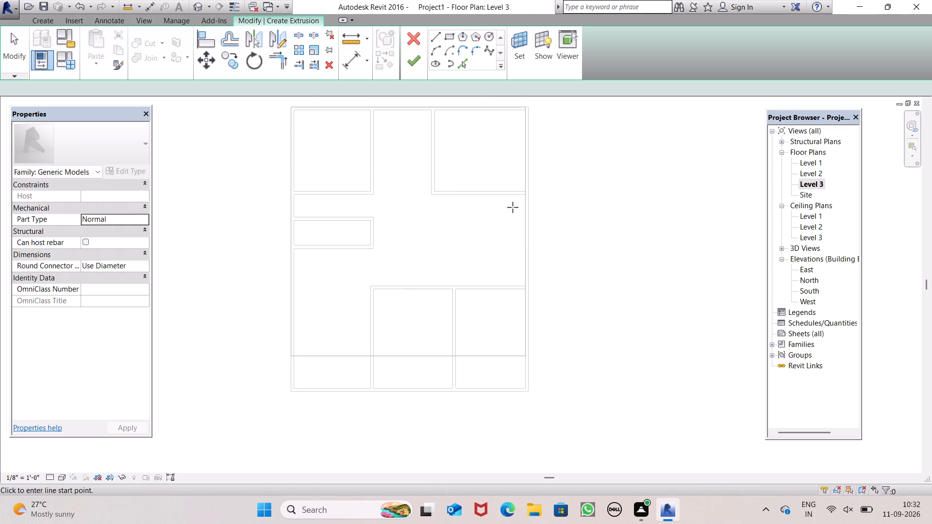
left_click(451, 40)
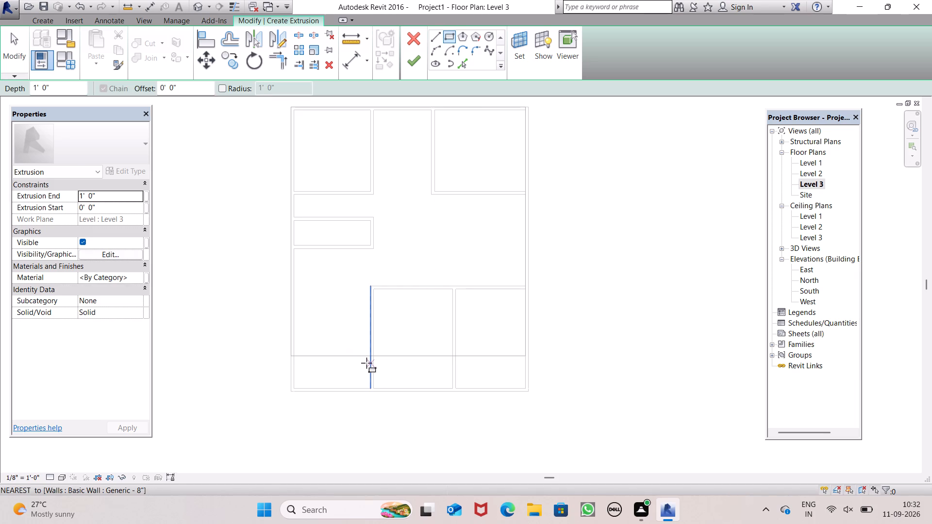
scroll(377, 391, "up", 5)
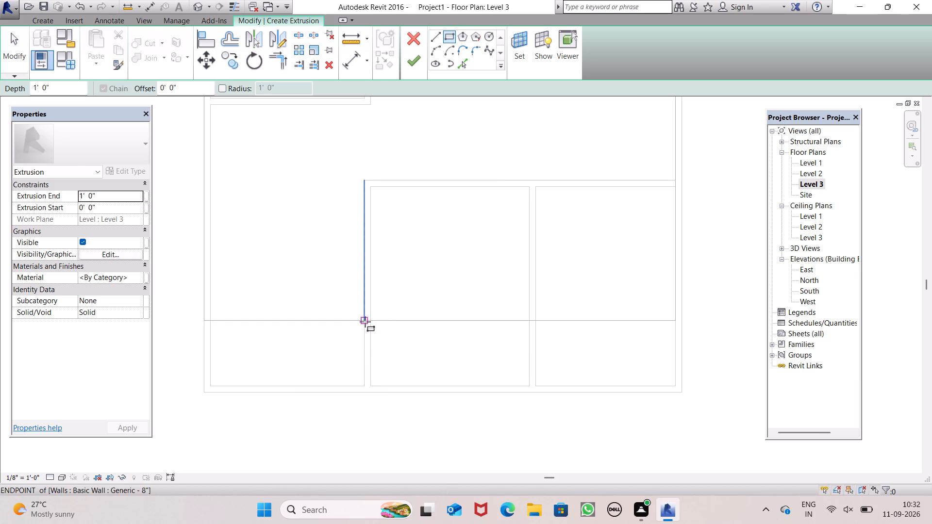
left_click(365, 321)
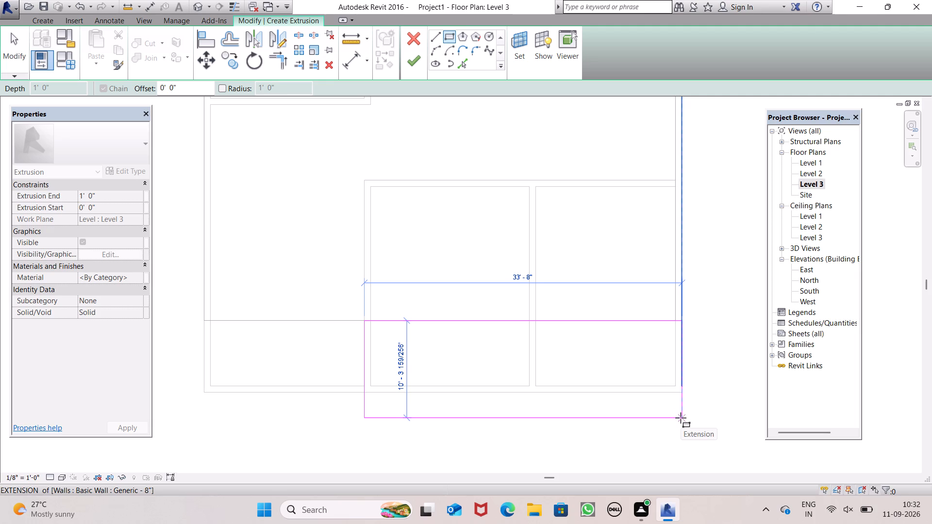
left_click(680, 419)
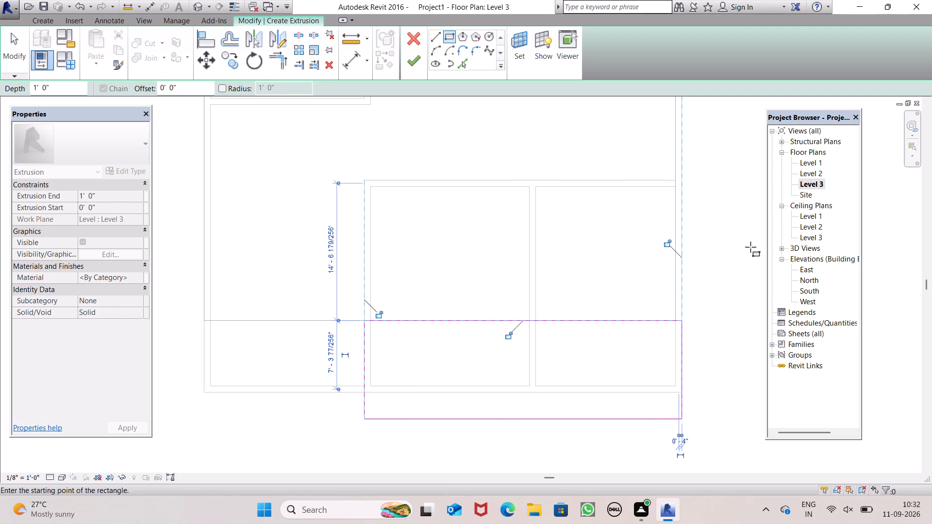
left_click_drag(715, 223, 727, 135)
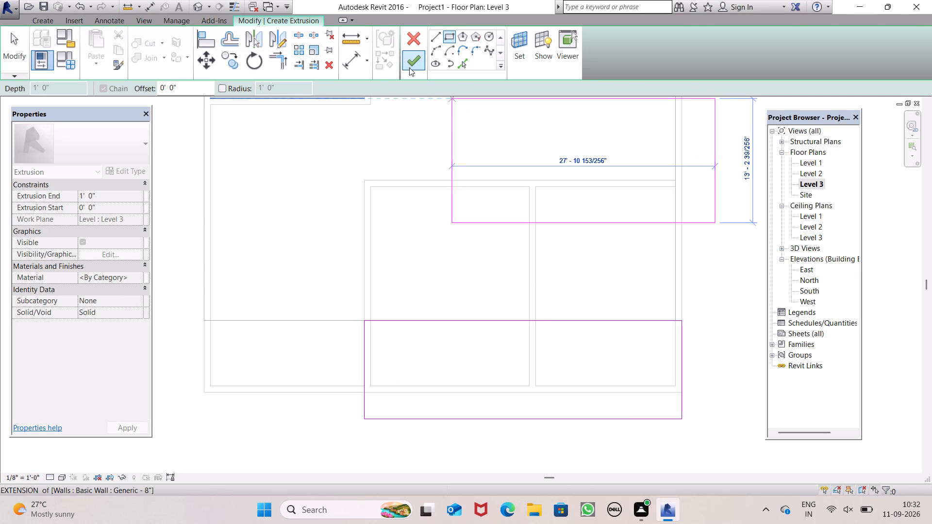
key("Escape")
left_click(412, 65)
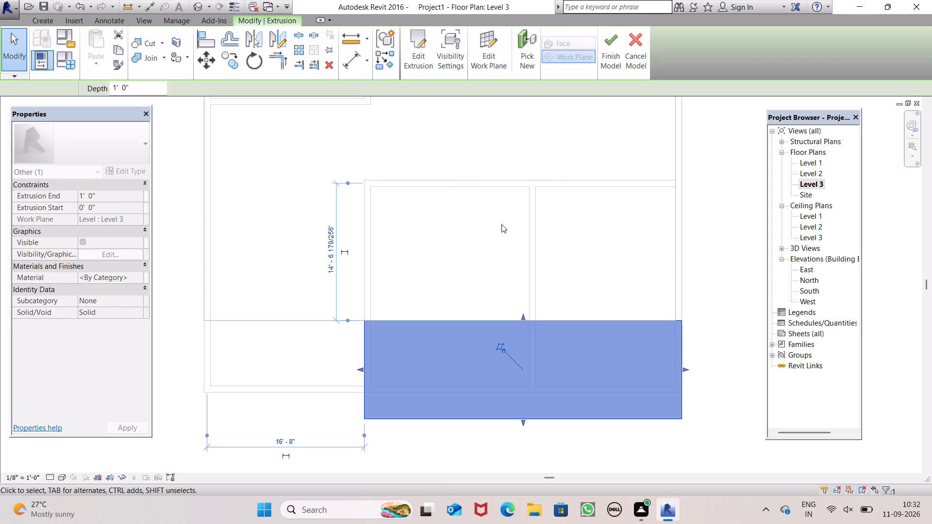
left_click(690, 426)
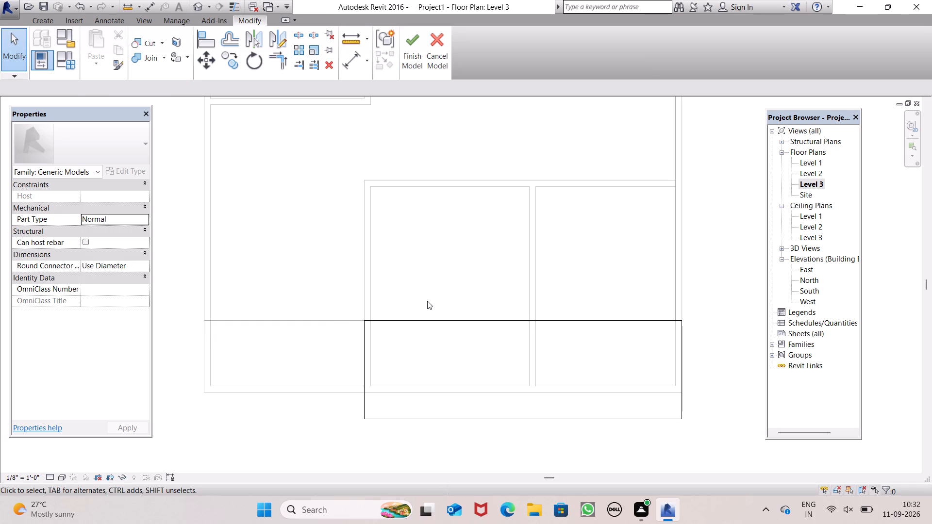
Move the extrusion's north edge south to about 19'-0" from the partition wall, and finish the in-place model.
scroll(193, 304, "down", 1)
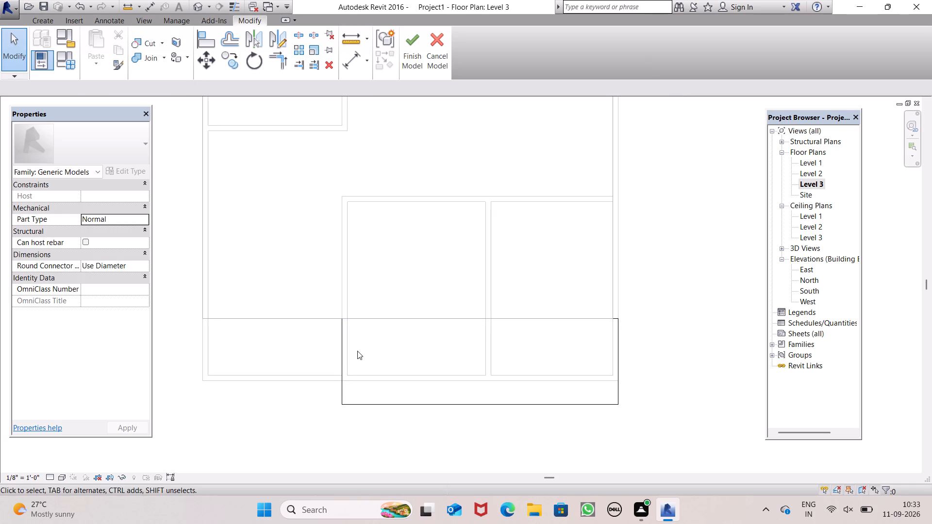
double_click(340, 362)
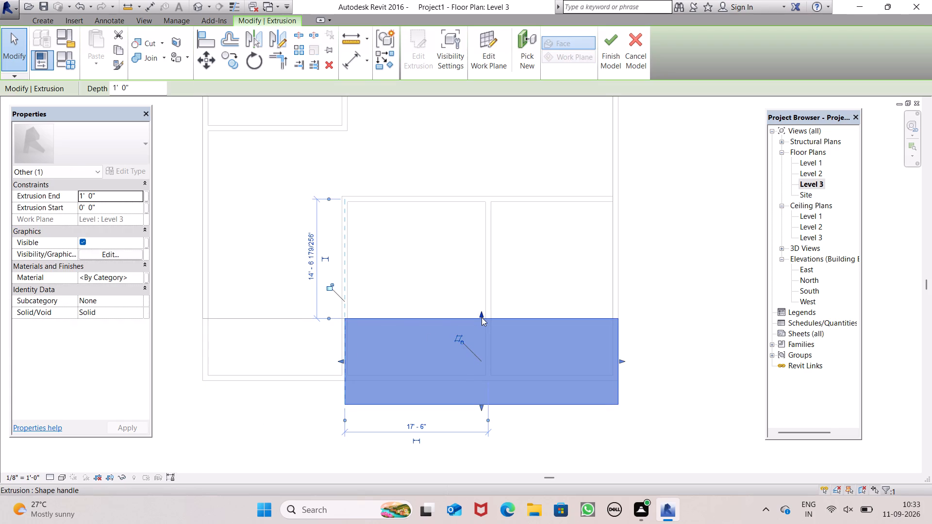
left_click_drag(482, 313, 478, 334)
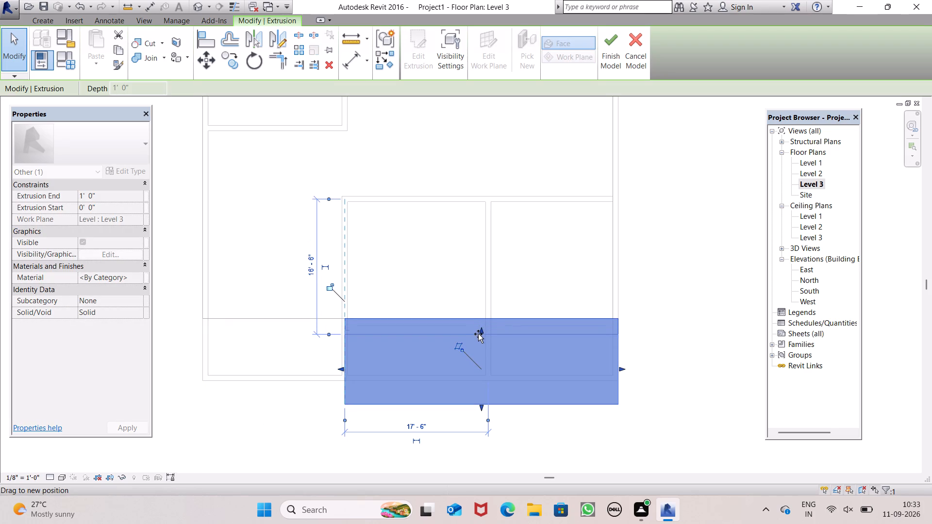
left_click_drag(478, 334, 479, 336)
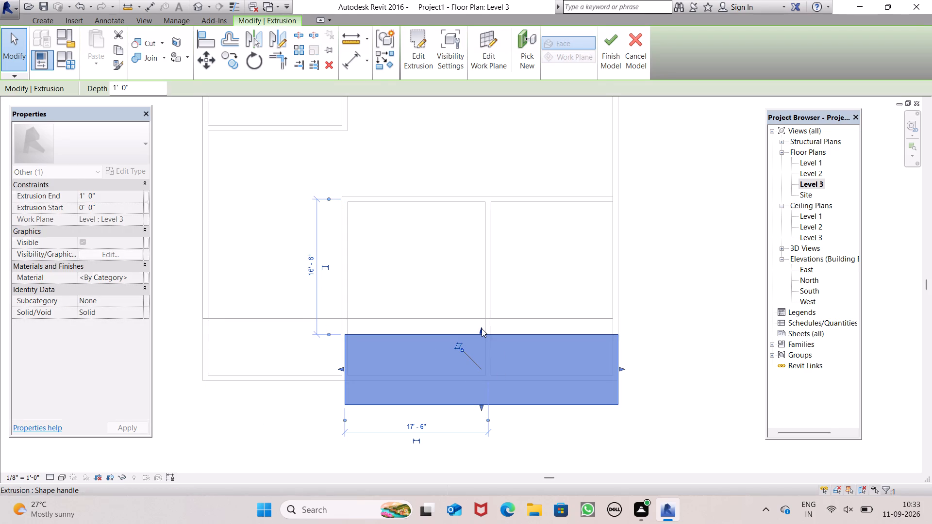
left_click_drag(482, 328, 479, 355)
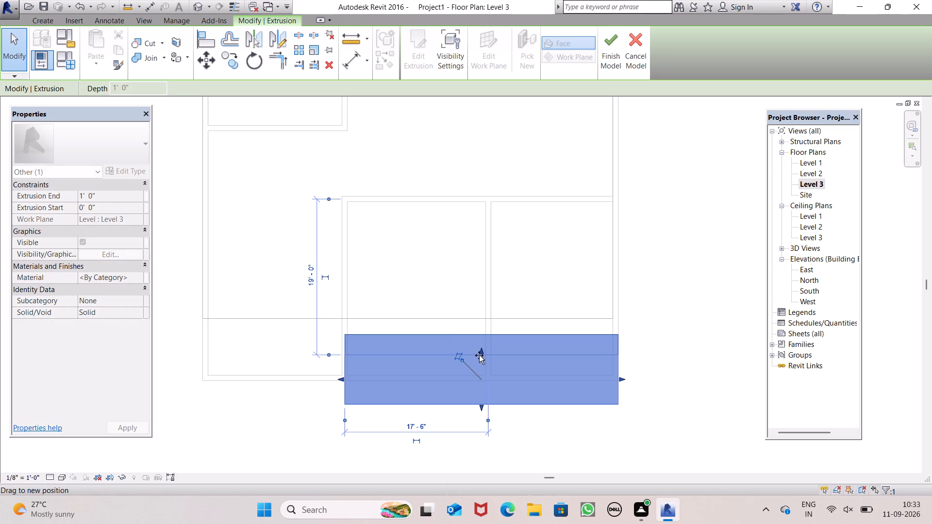
left_click_drag(479, 355, 481, 348)
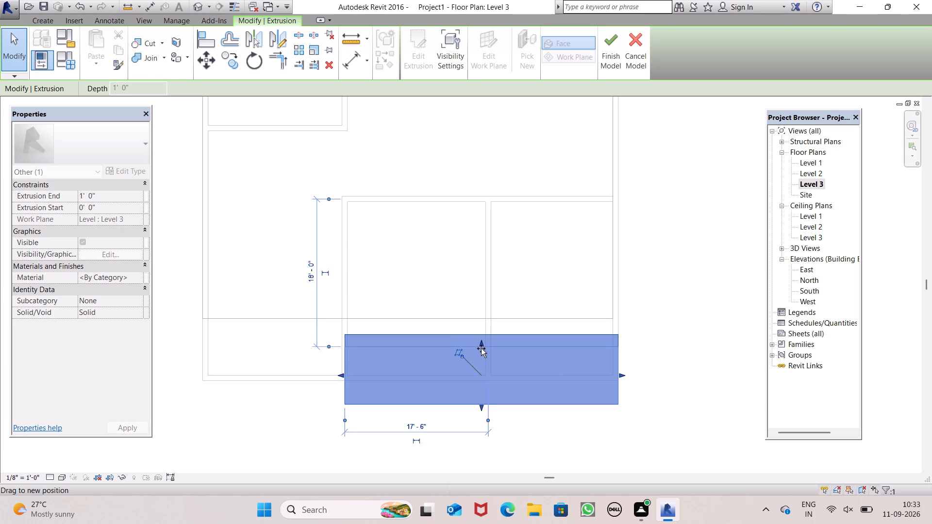
left_click_drag(481, 348, 483, 354)
left_click(686, 322)
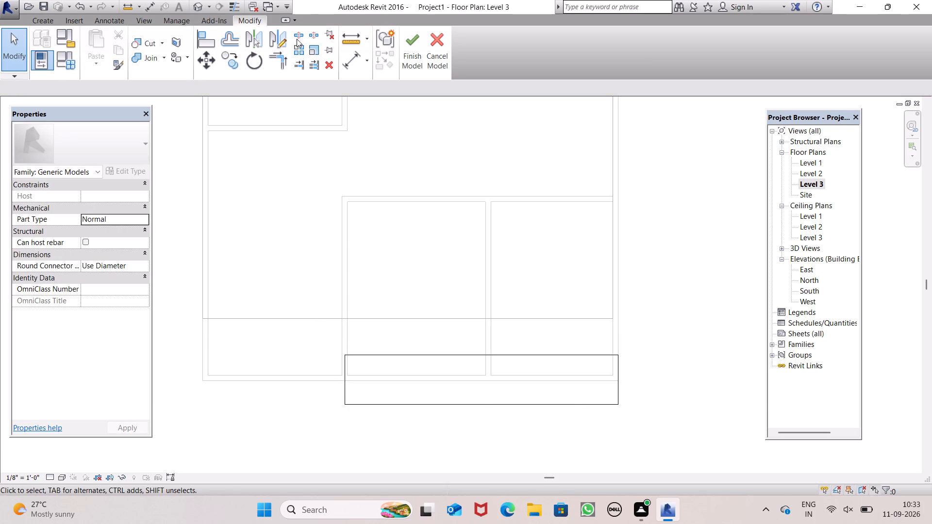
left_click(407, 49)
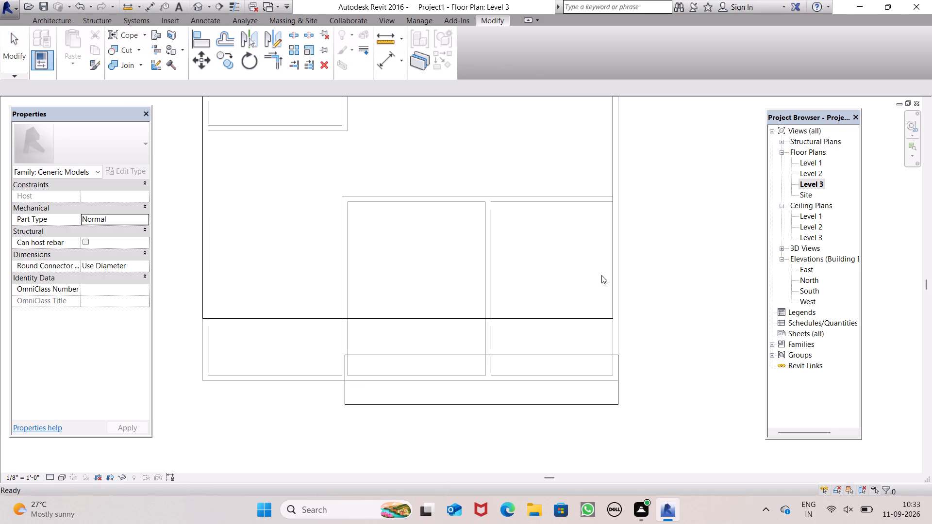
In 3D, stretch the top of the in-place generic model on the south wall up above the flat roof.
left_click(199, 6)
scroll(502, 337, "up", 3)
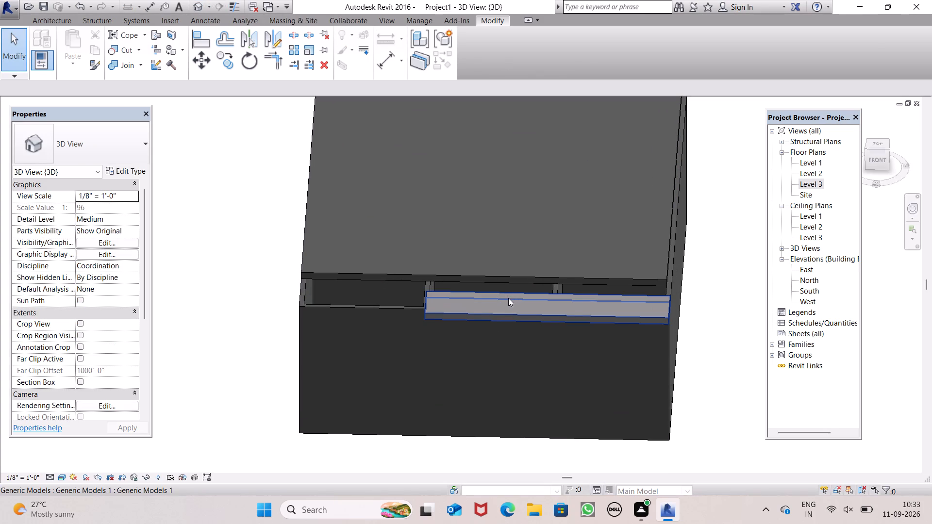
left_click(508, 298)
middle_click_drag(664, 358, 644, 397)
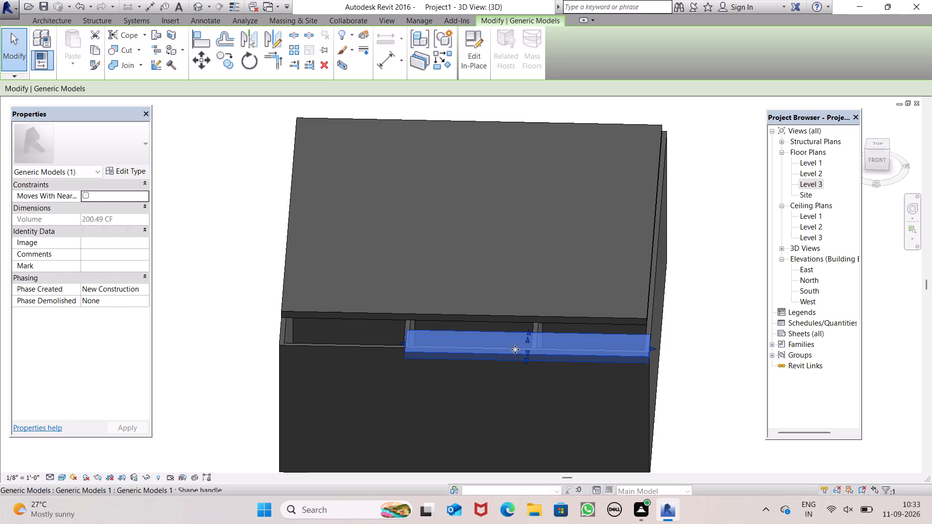
left_click_drag(527, 336, 530, 322)
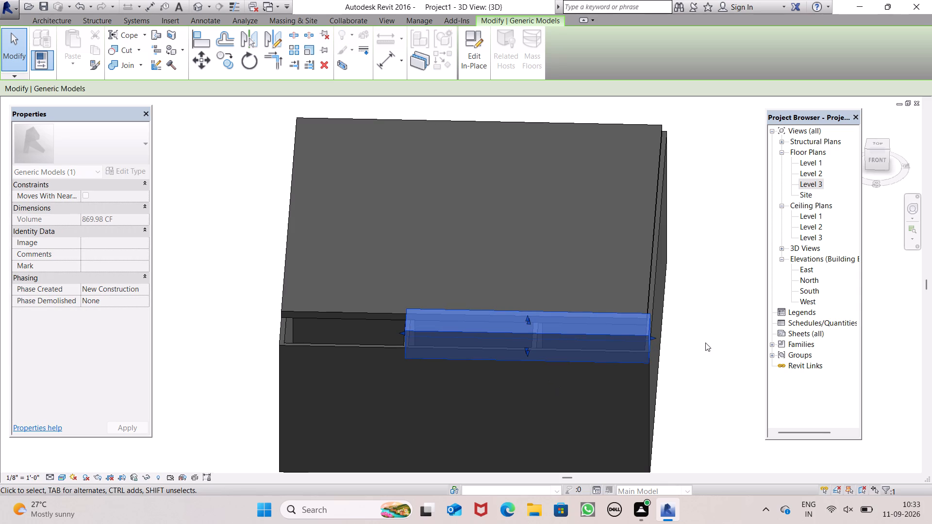
left_click(705, 343)
scroll(626, 313, "down", 3)
middle_click_drag(578, 371, 584, 323)
scroll(584, 326, "down", 1)
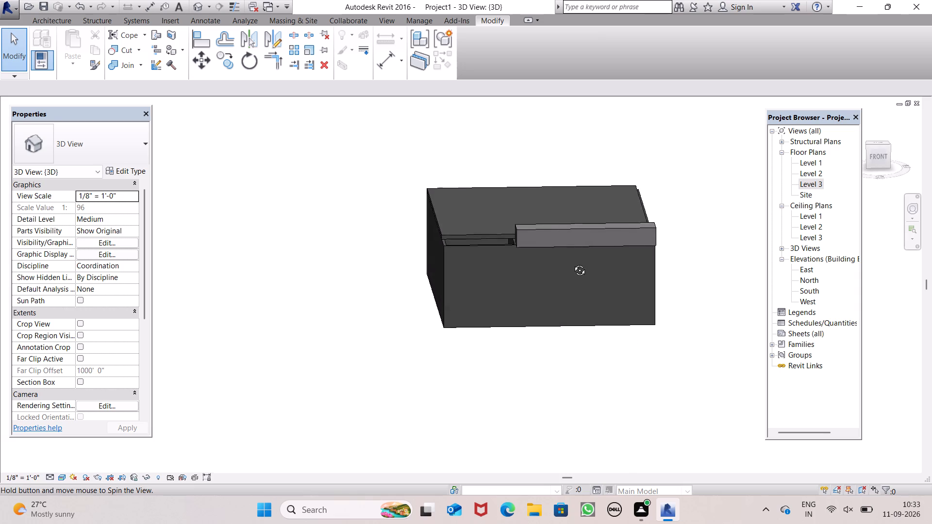
On the Level 3 plan, start another in-place component in the Generic Models category.
double_click(804, 186)
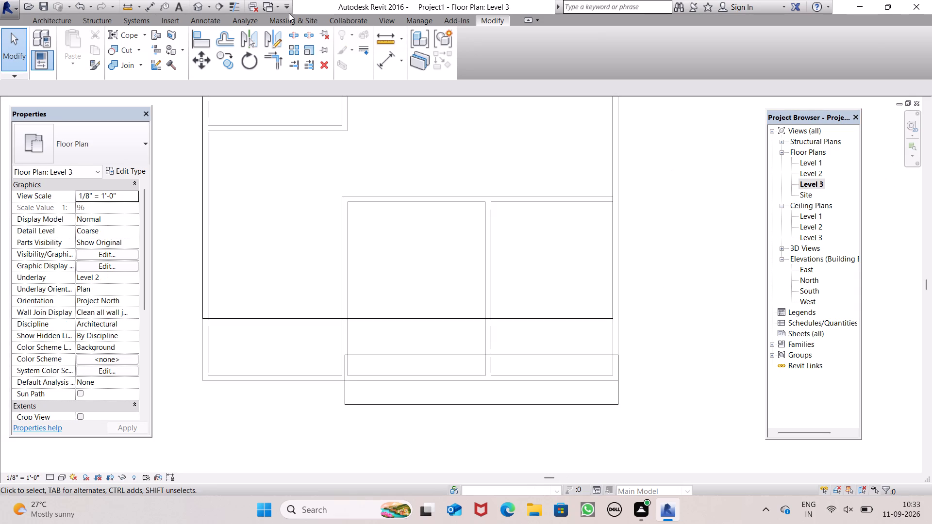
left_click(41, 19)
left_click(136, 65)
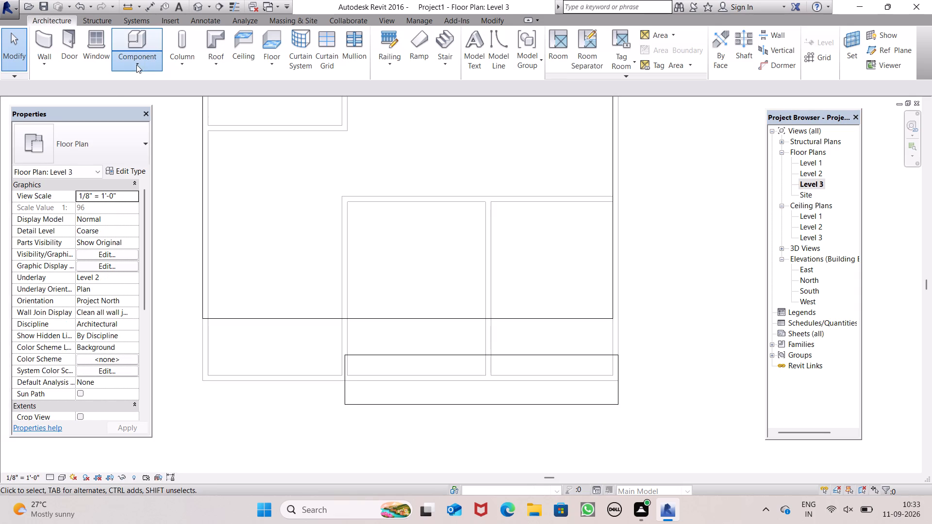
left_click(152, 112)
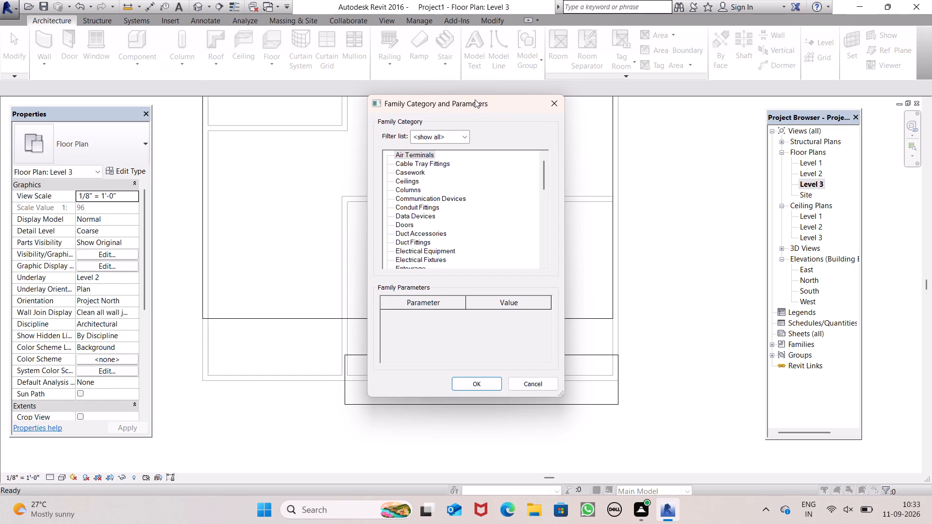
scroll(415, 222, "down", 7)
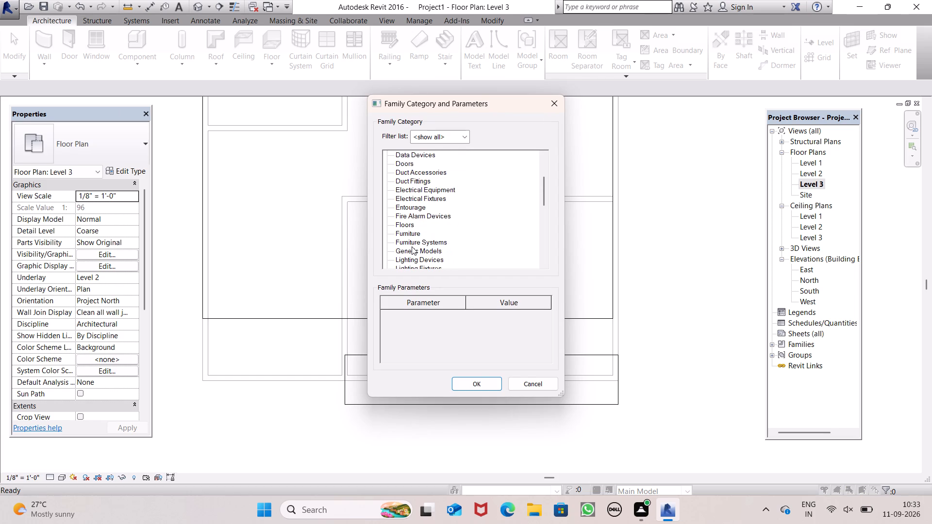
scroll(412, 246, "down", 1)
left_click(412, 242)
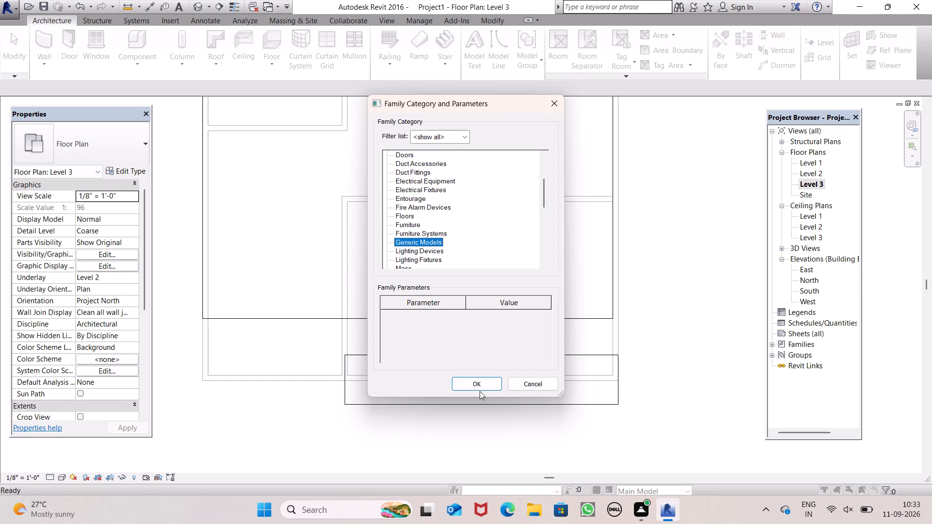
left_click(481, 385)
left_click(457, 273)
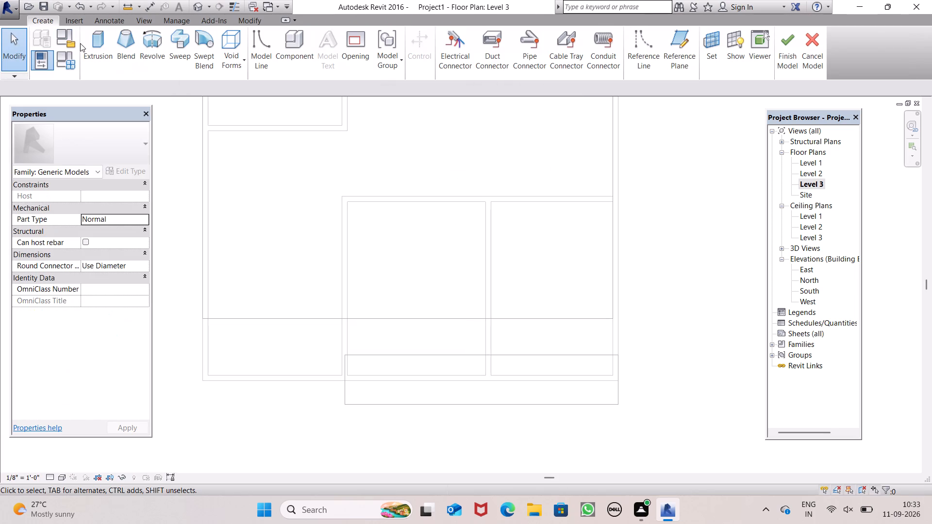
Create a rectangular extrusion about 27'-6" by 3'-6", running east from the roof's southwest corner along its south edge.
left_click(94, 39)
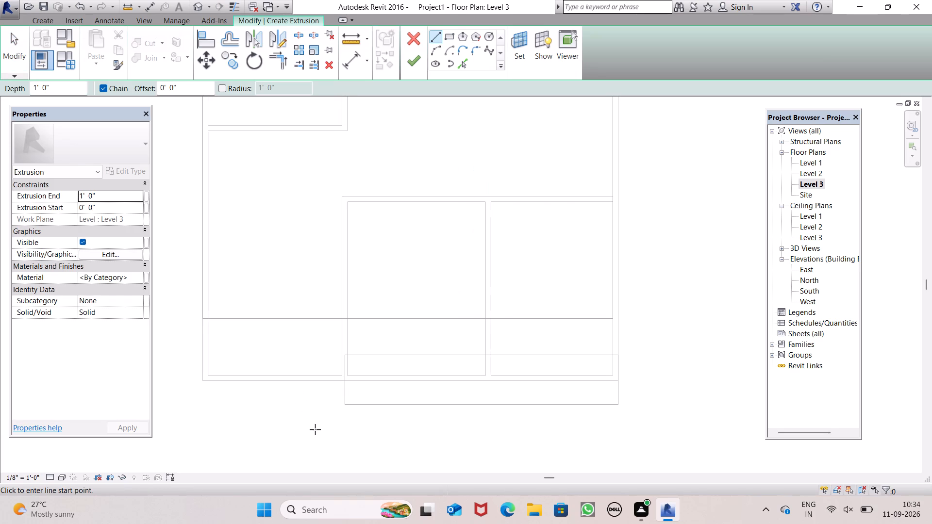
scroll(325, 399, "up", 4)
scroll(339, 380, "down", 1)
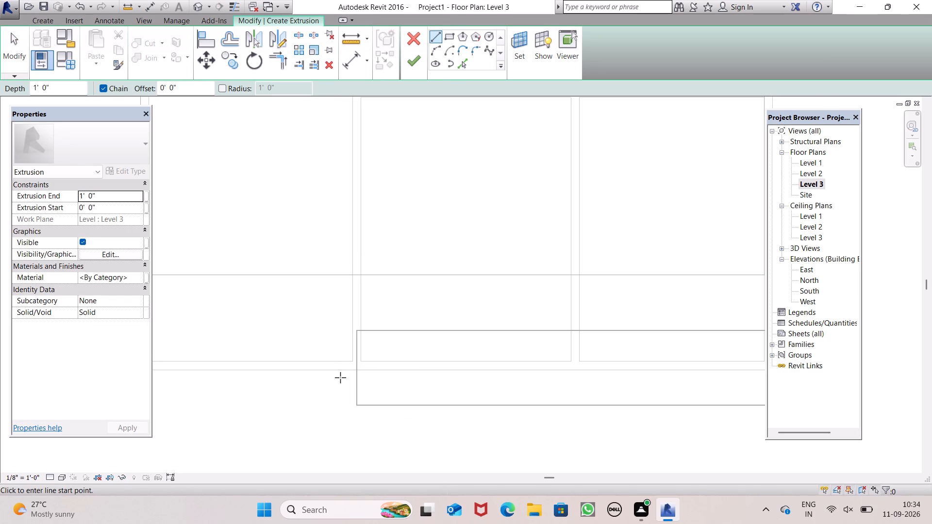
scroll(362, 363, "down", 1)
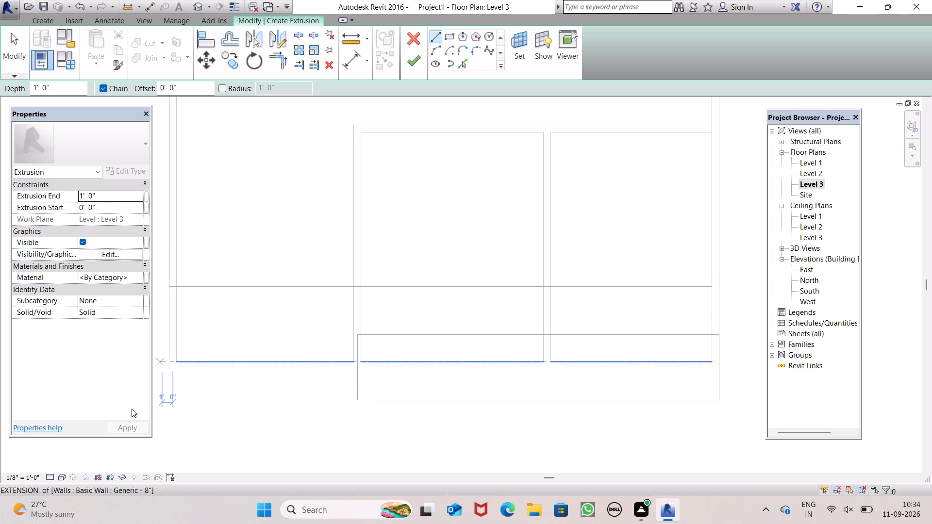
left_click(169, 286)
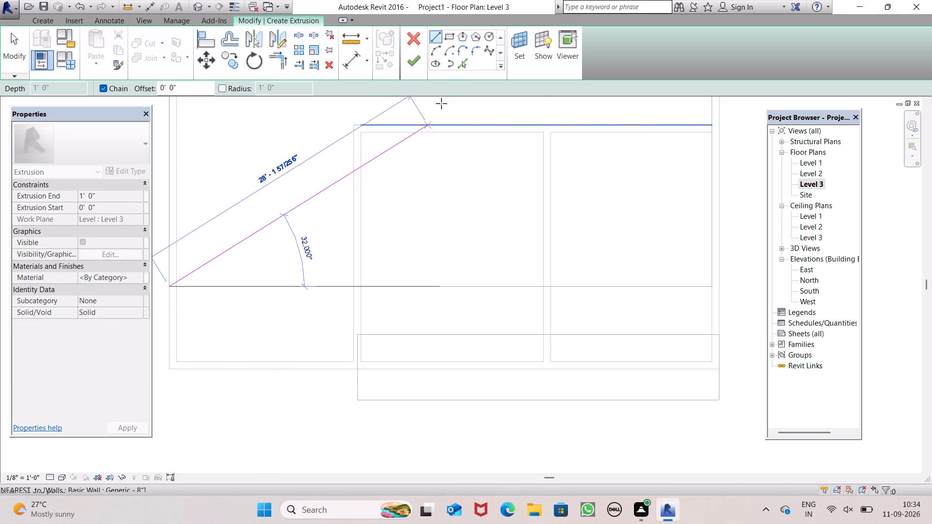
left_click(446, 35)
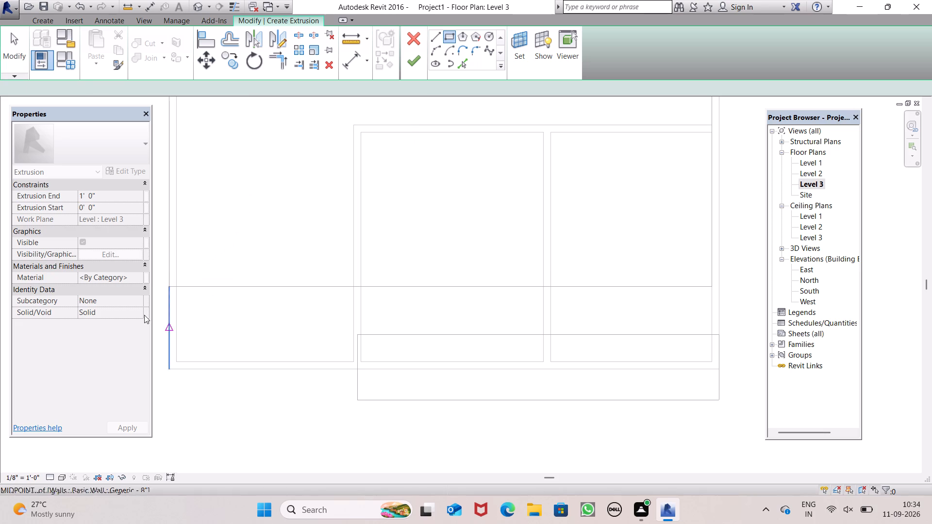
left_click(167, 283)
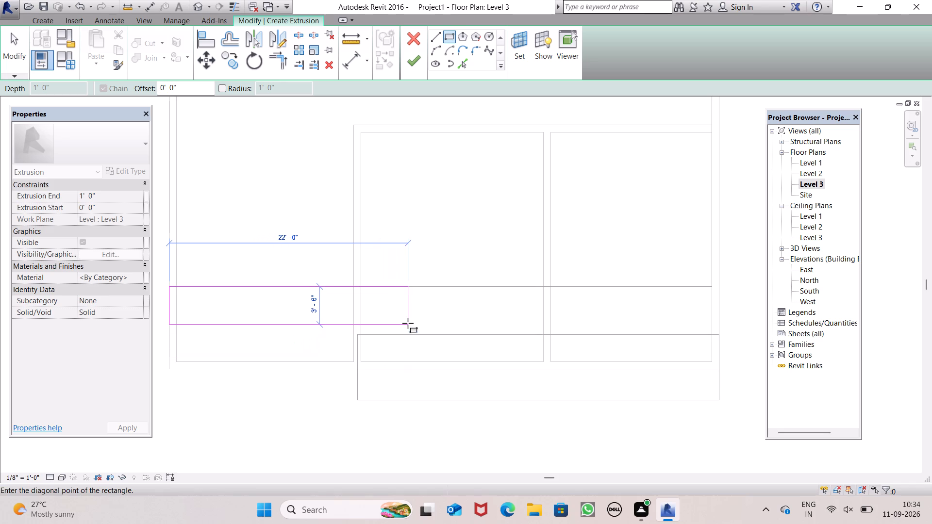
left_click(466, 326)
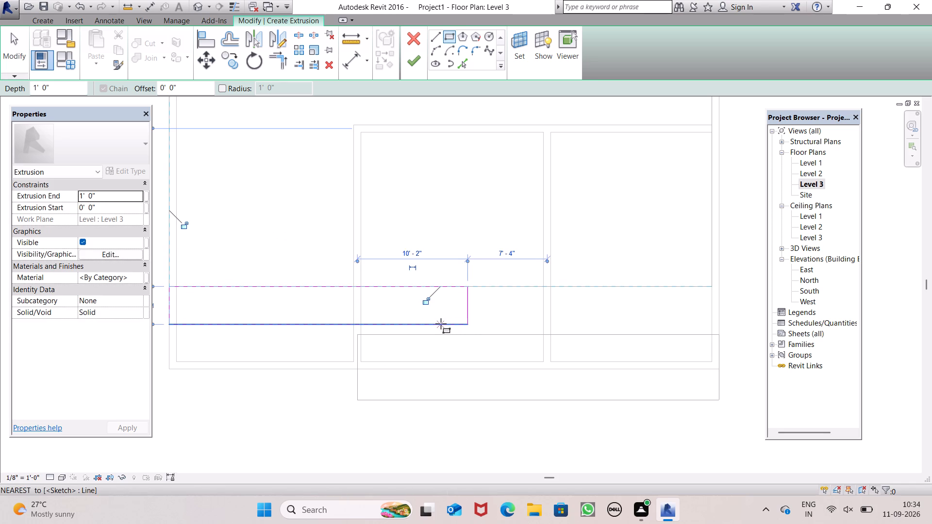
key("Escape")
key("Escape")
scroll(233, 334, "down", 3)
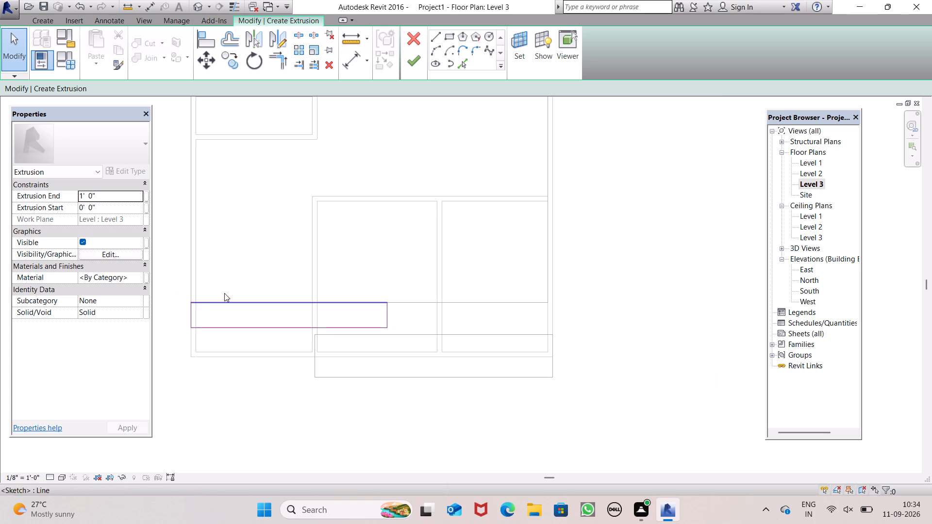
scroll(225, 294, "down", 2)
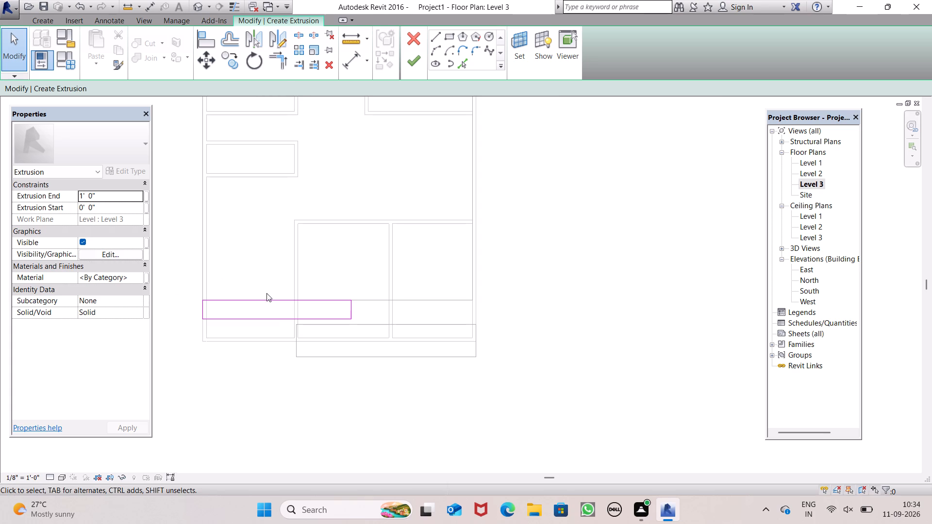
left_click(500, 393)
left_click(417, 61)
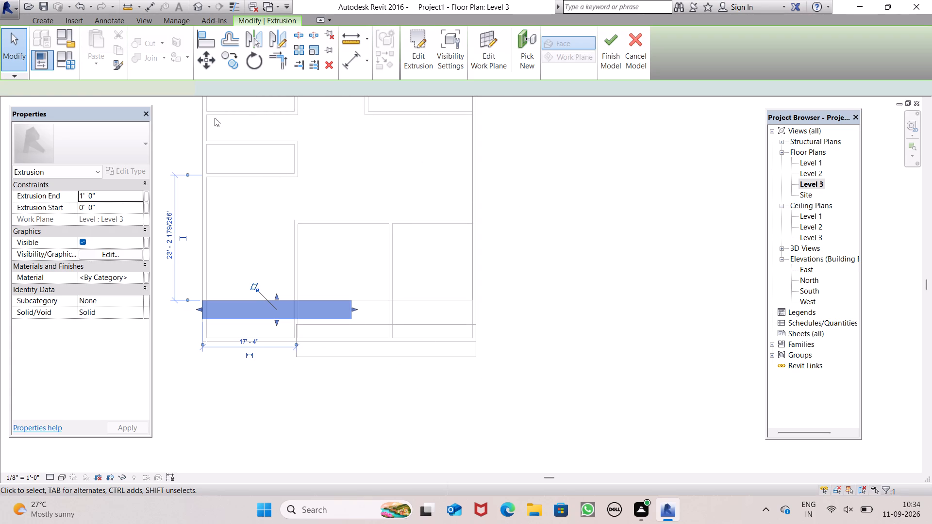
Check the new extrusion beside the roof in 3D and finish the in-place model.
left_click(198, 5)
scroll(477, 333, "up", 4)
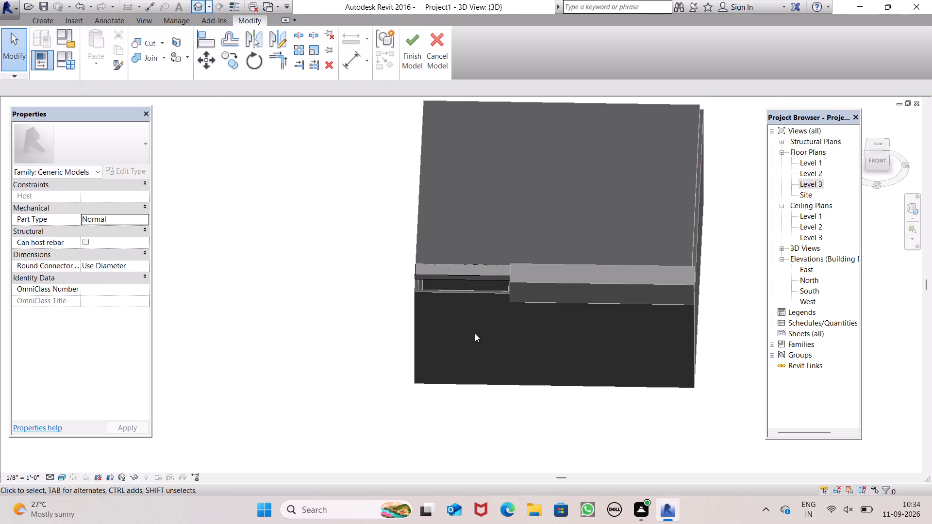
scroll(475, 333, "up", 2)
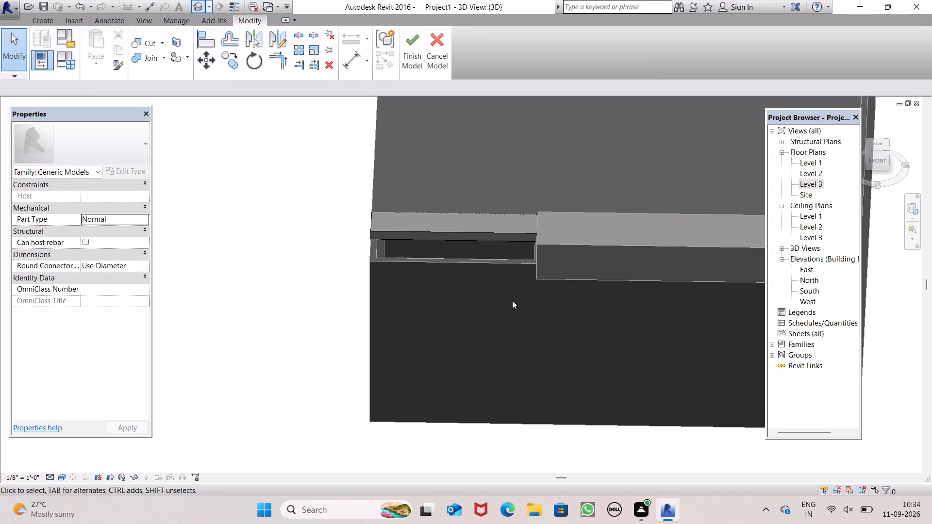
scroll(535, 278, "down", 5)
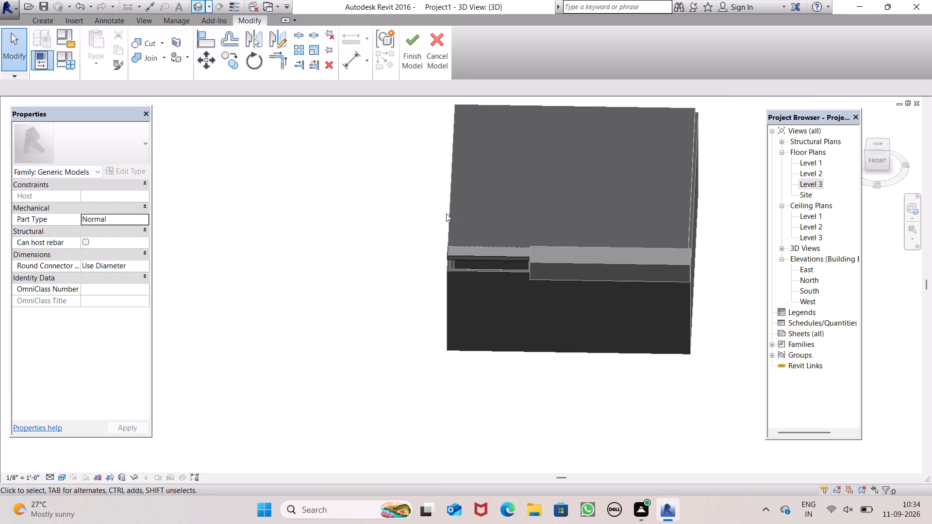
left_click(458, 203)
left_click(406, 48)
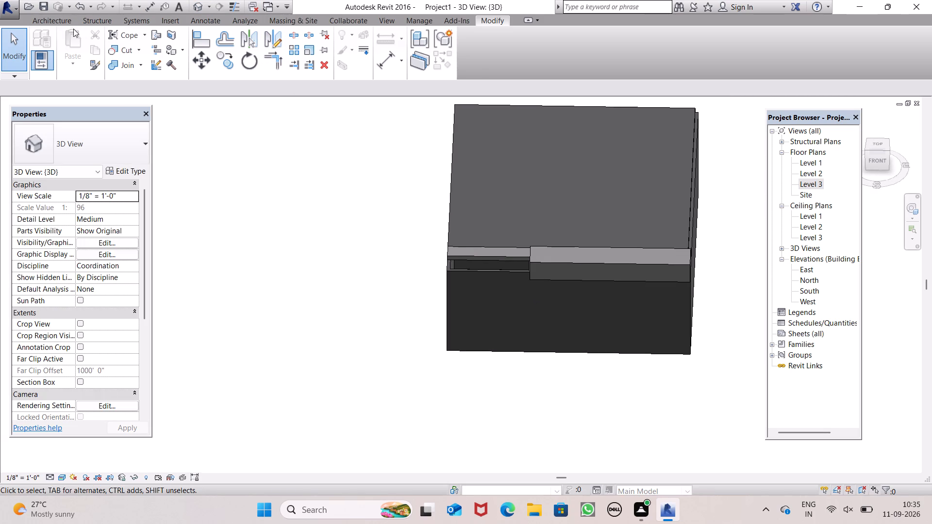
On the Level 3 plan, delete the flat Generic - 12" roof.
double_click(812, 185)
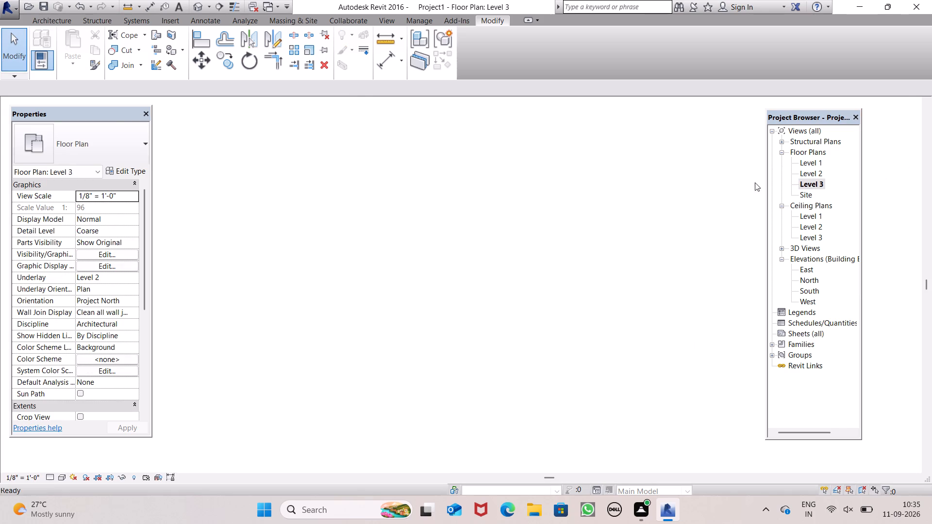
scroll(243, 234, "down", 5)
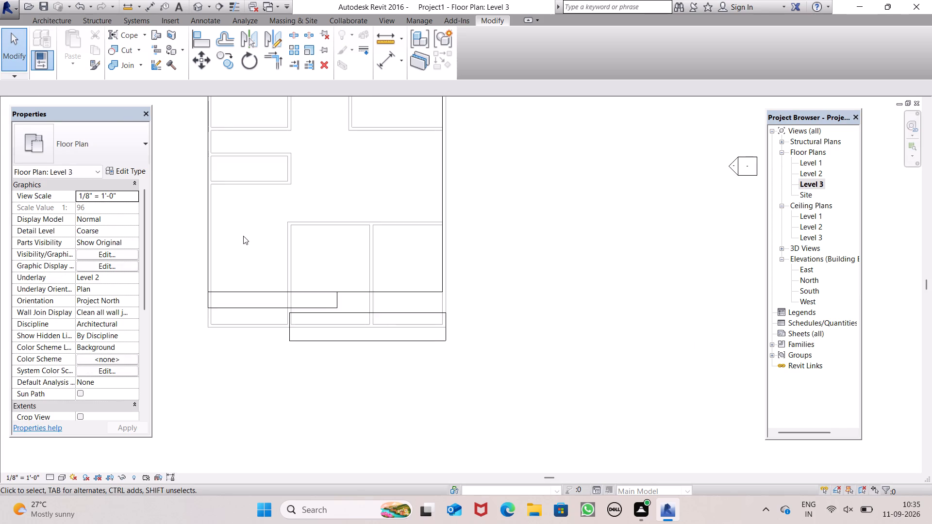
scroll(236, 130, "up", 5)
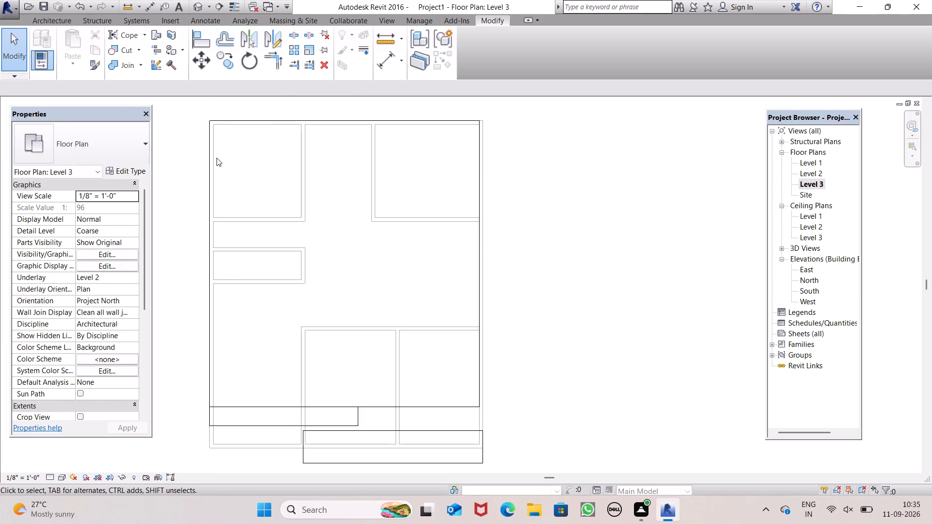
left_click(208, 167)
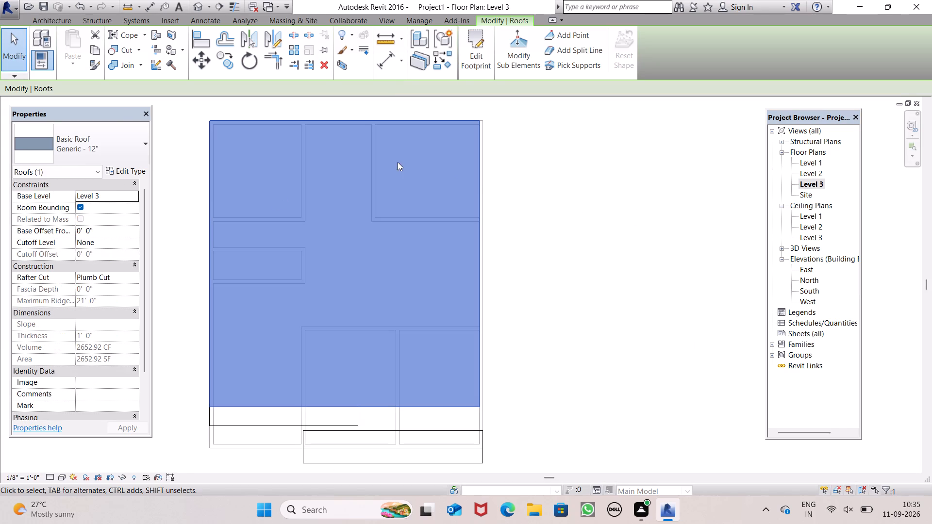
key("Delete")
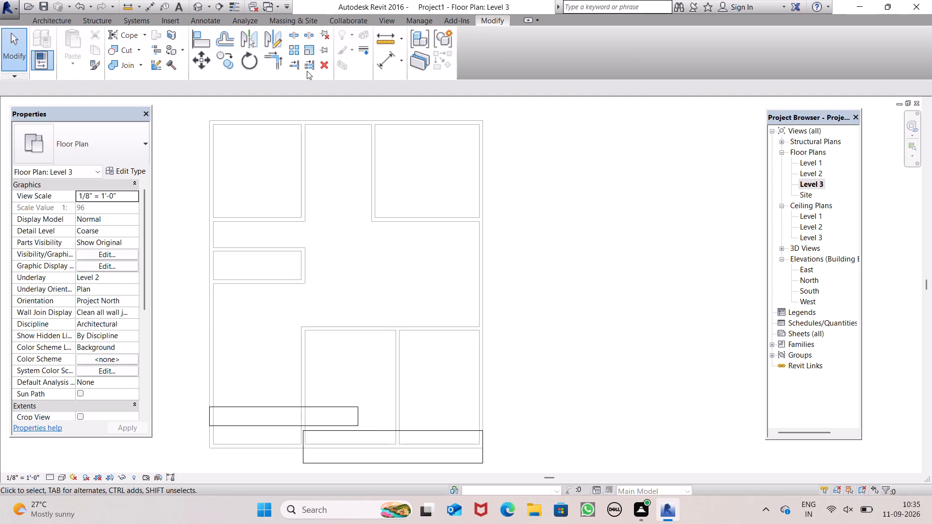
Start another in-place component in the Generic Models category, keeping the suggested name.
left_click(44, 22)
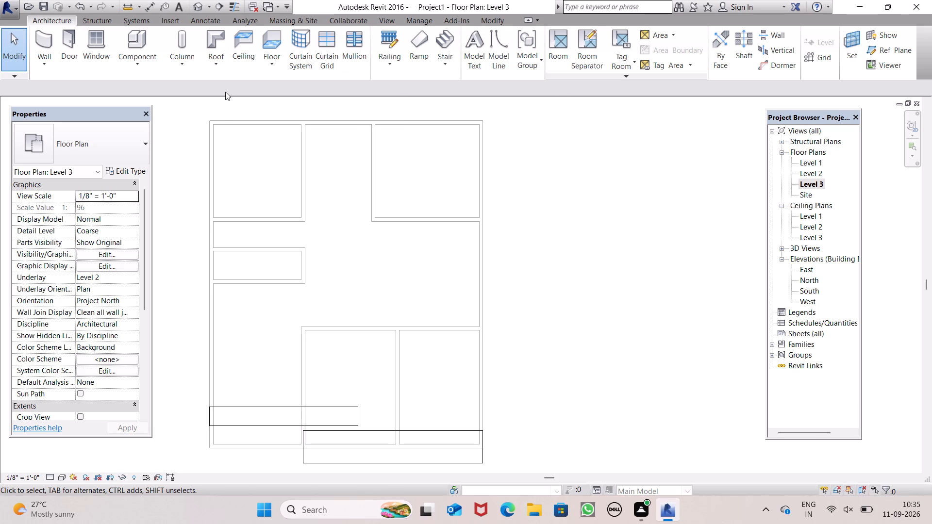
left_click(132, 57)
left_click(154, 108)
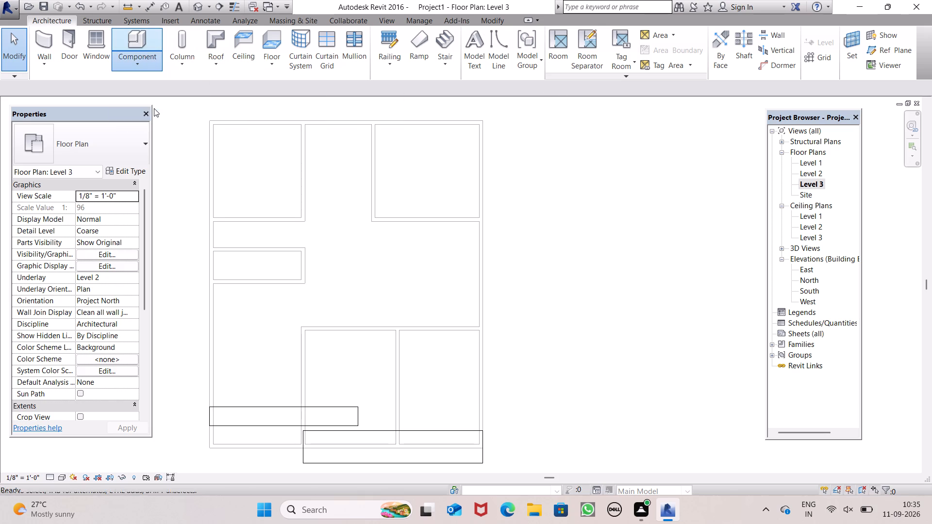
scroll(409, 198, "down", 3)
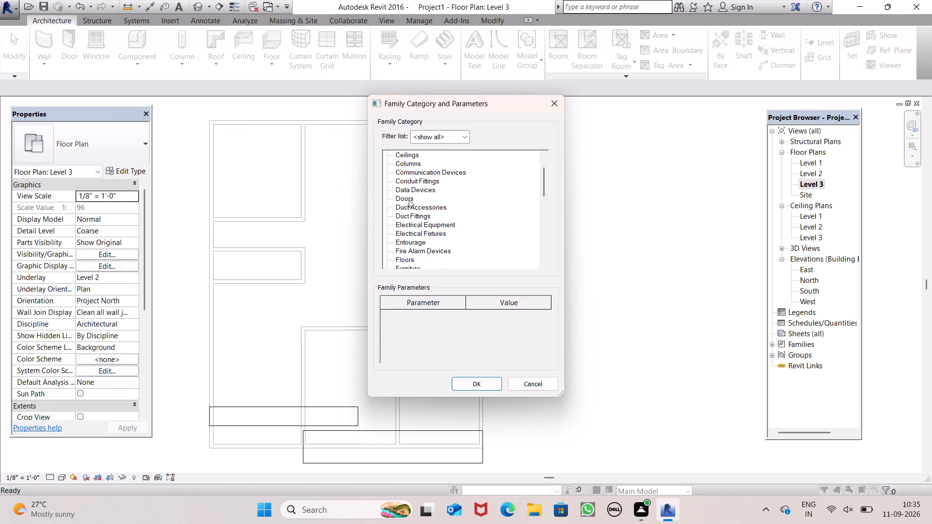
scroll(419, 209, "down", 1)
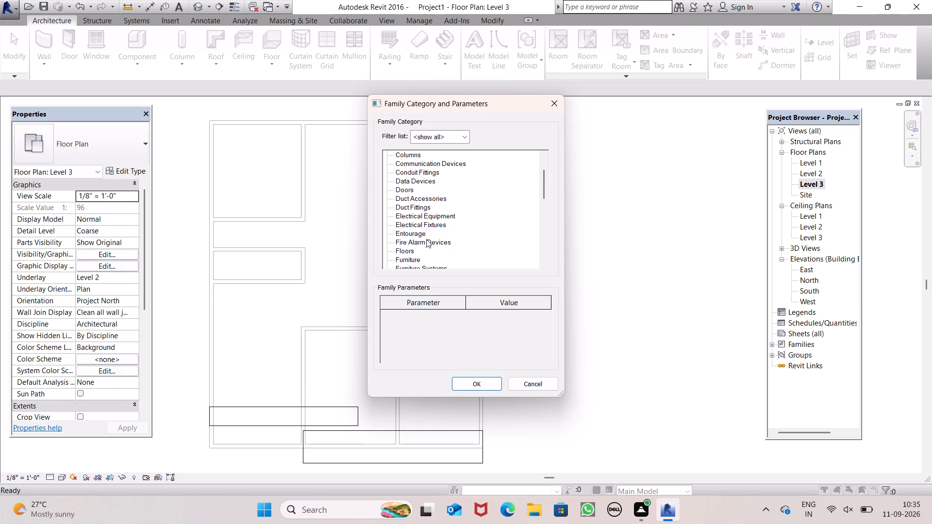
scroll(427, 240, "down", 6)
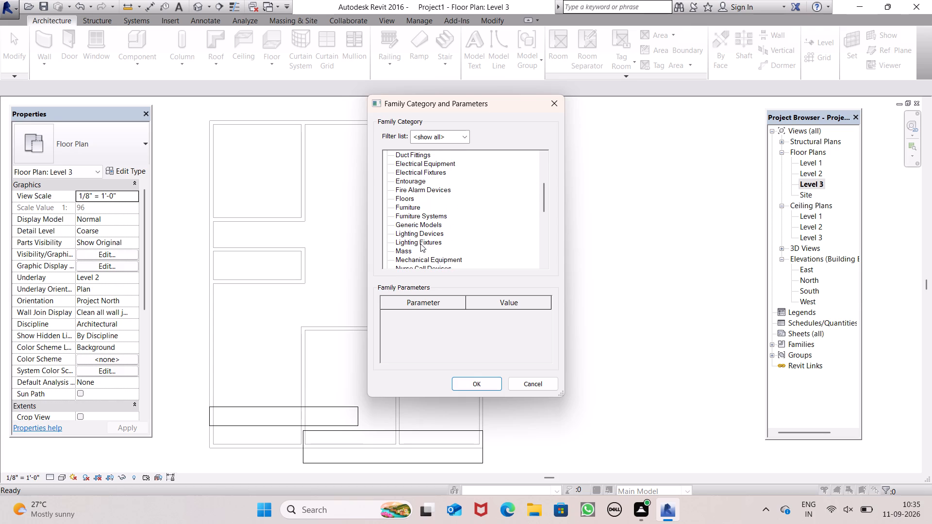
left_click(428, 221)
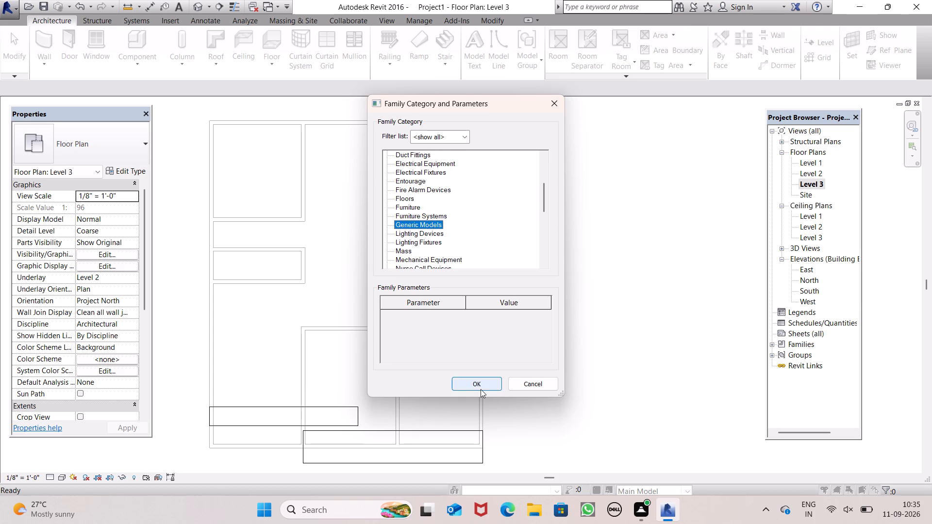
left_click(481, 389)
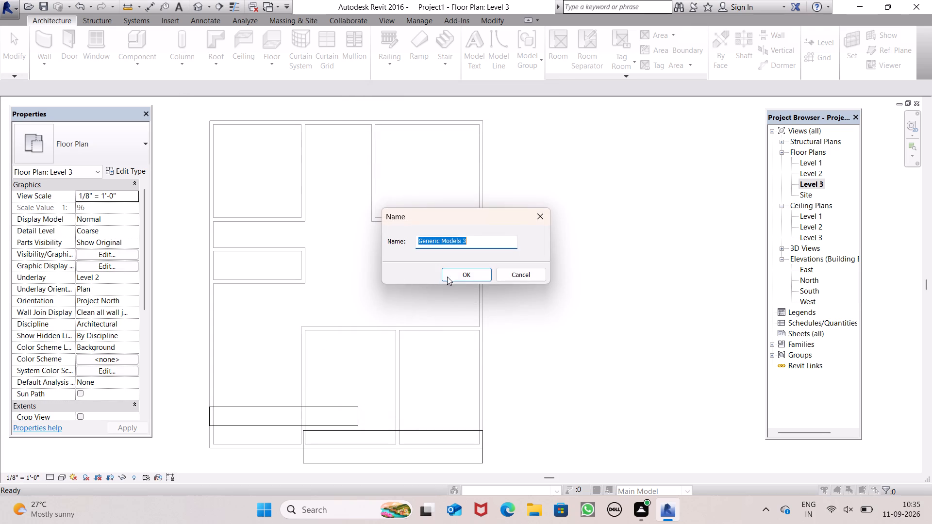
left_click(460, 273)
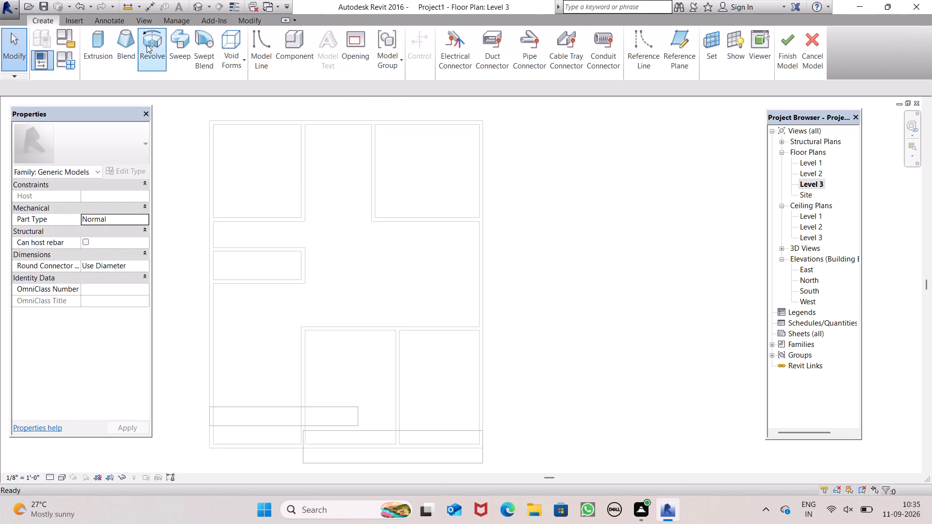
Start an extrusion and try a rectangular outline from the building's northwest corner to its east wall, undoing that outline.
left_click(95, 39)
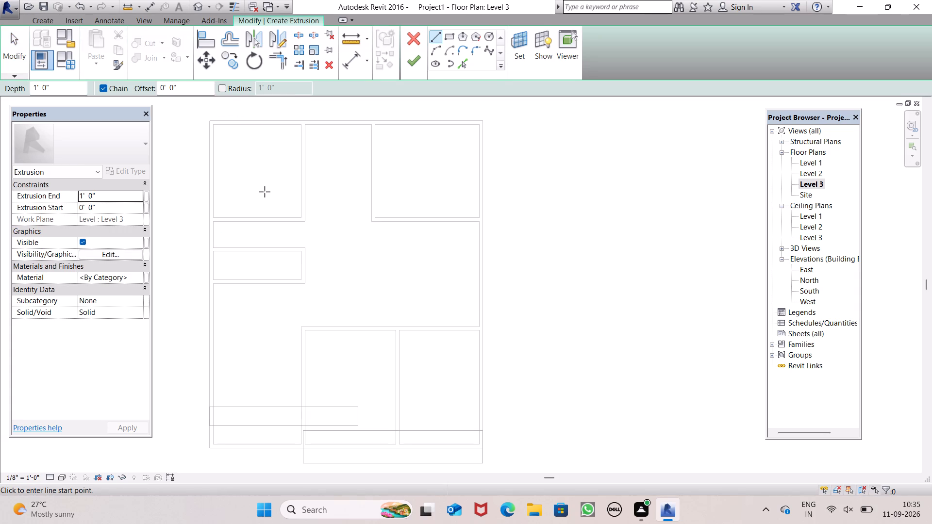
left_click(447, 40)
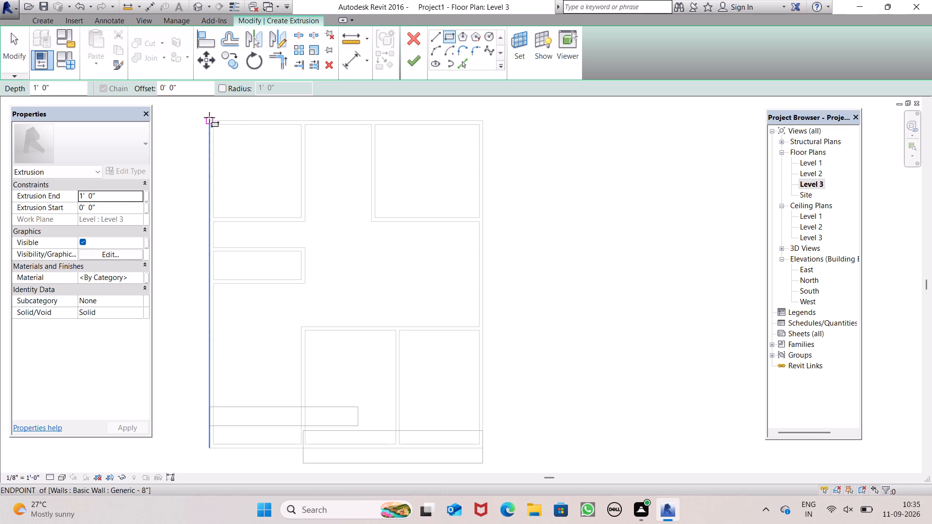
scroll(209, 125, "up", 5)
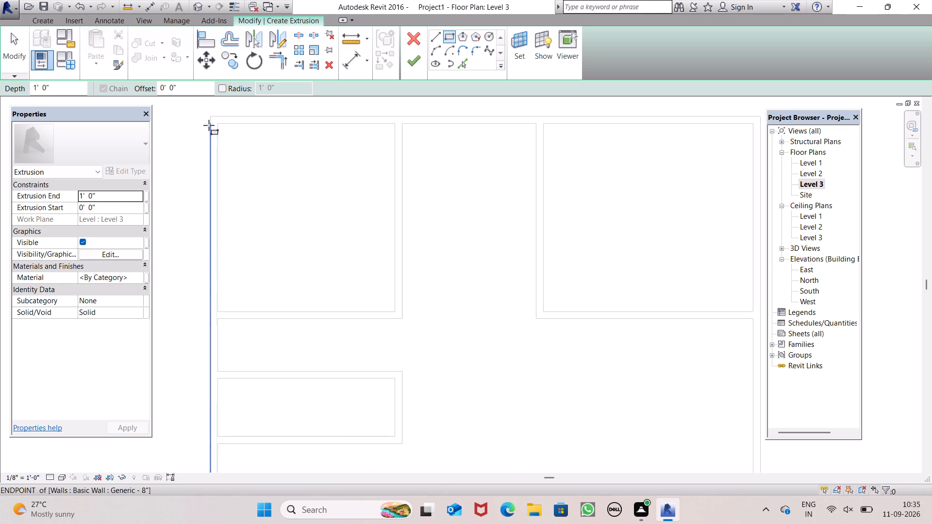
left_click(210, 114)
scroll(303, 170, "down", 8)
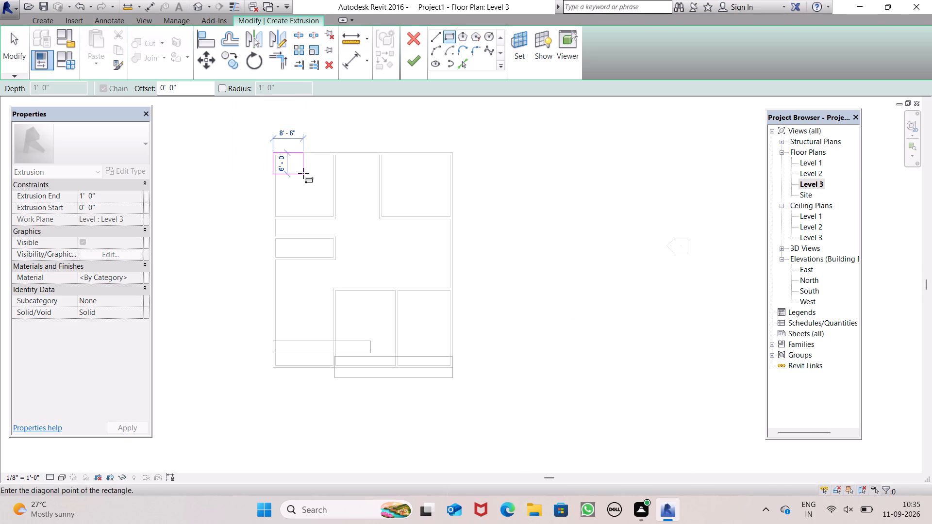
scroll(305, 172, "down", 2)
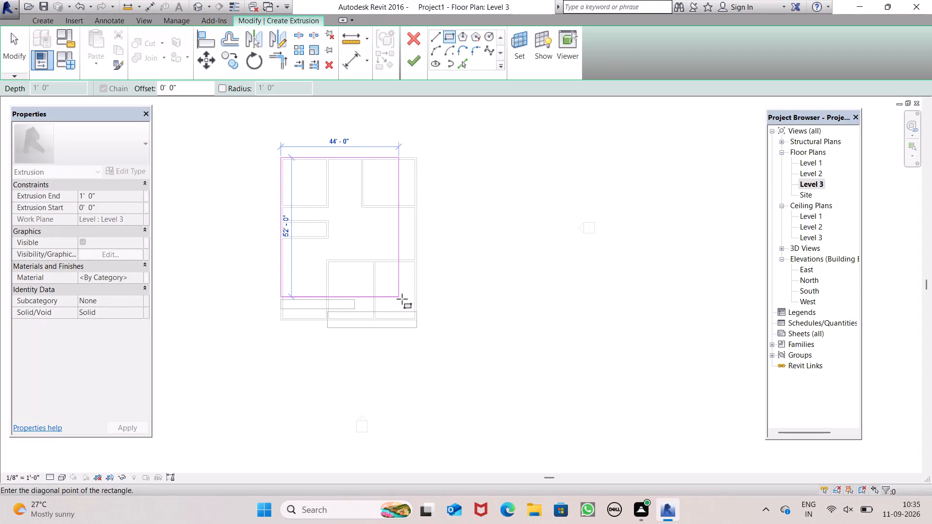
scroll(417, 296, "up", 8)
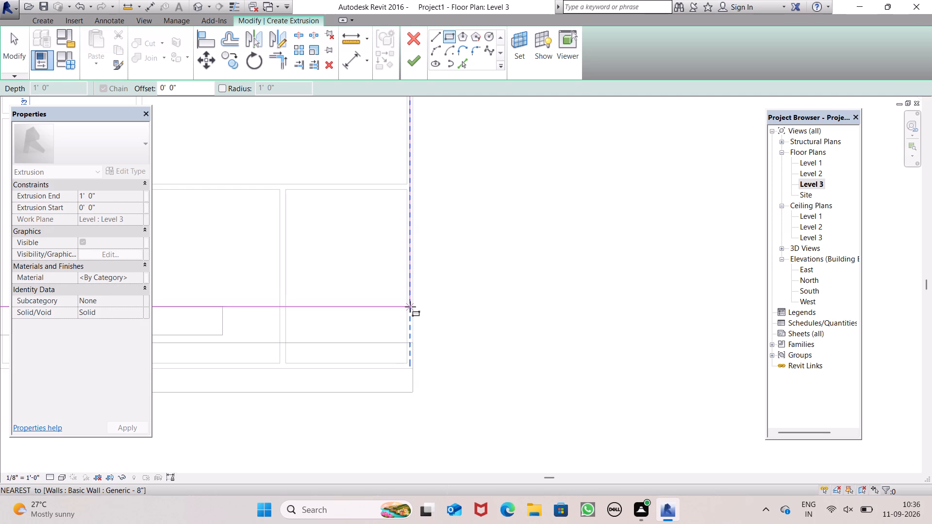
left_click(410, 307)
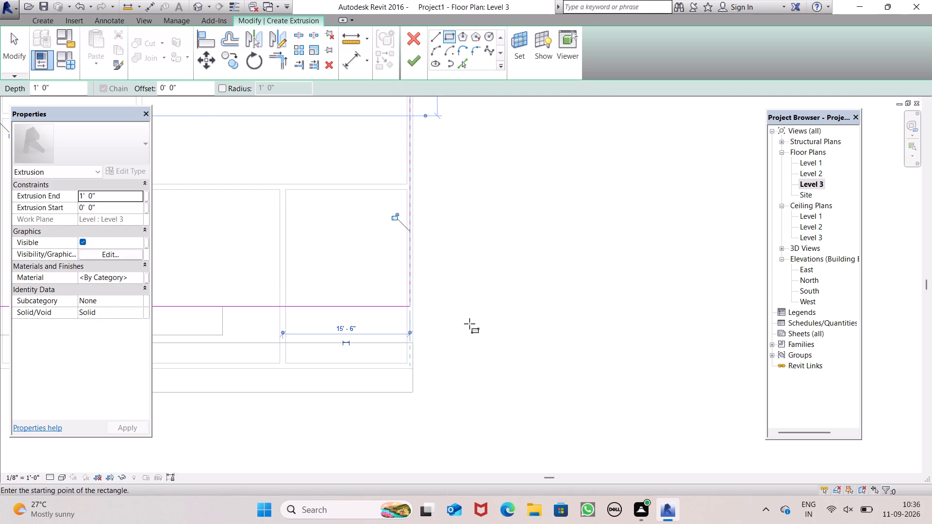
key("ctrl+z")
Create a rectangular extrusion spanning the building's full width and about 53' south from its northwest corner, and finish the in-place model.
scroll(466, 307, "down", 7)
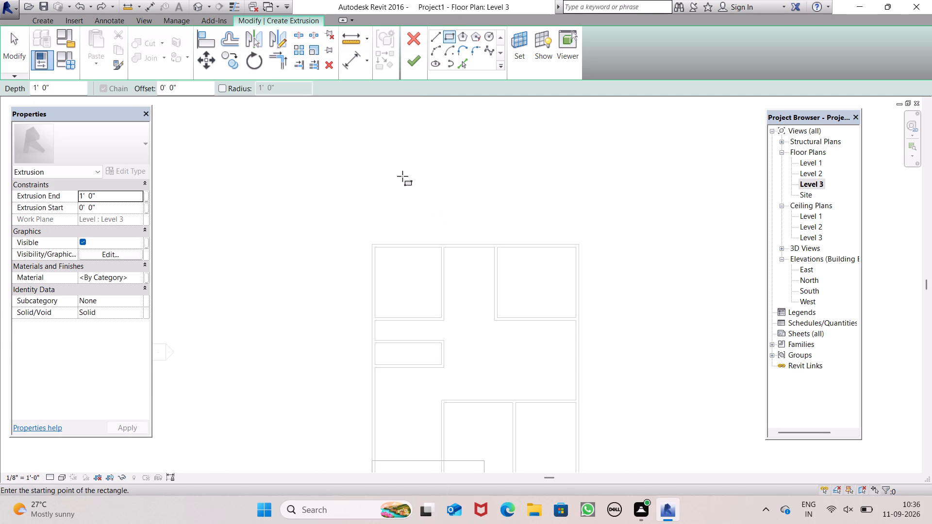
scroll(402, 176, "down", 1)
scroll(374, 257, "up", 2)
left_click(373, 227)
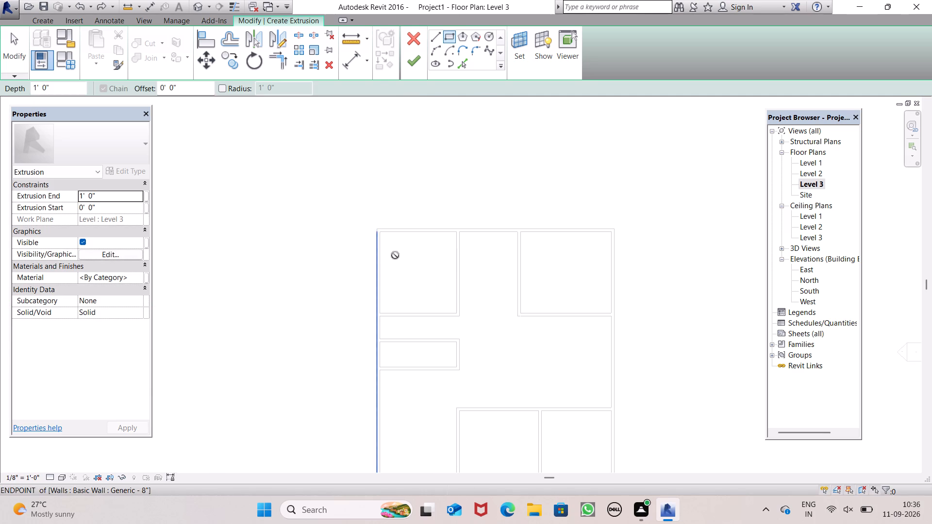
scroll(622, 367, "down", 2)
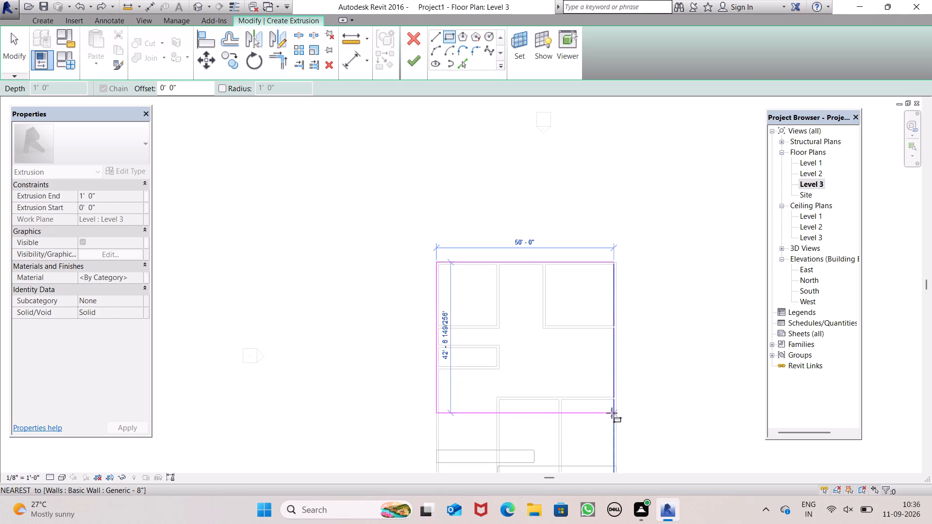
scroll(612, 413, "down", 6)
scroll(612, 428, "up", 8)
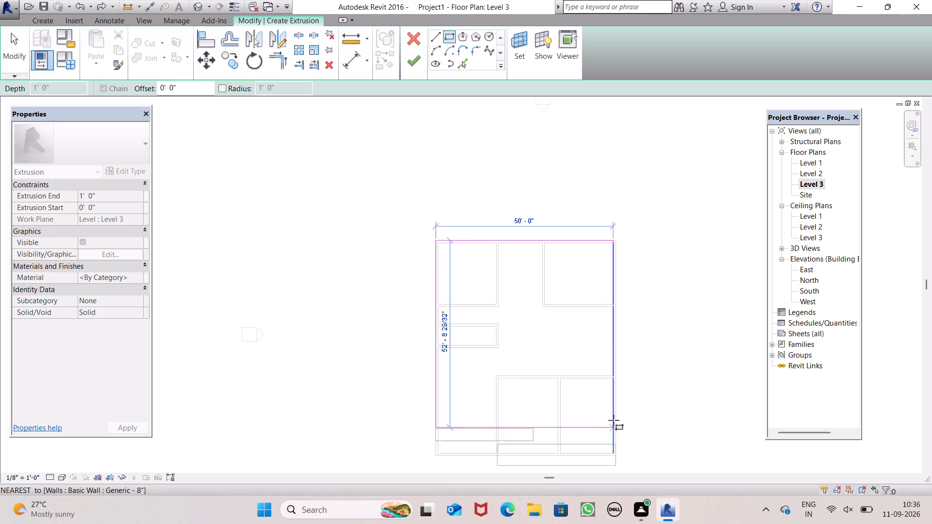
scroll(614, 419, "up", 2)
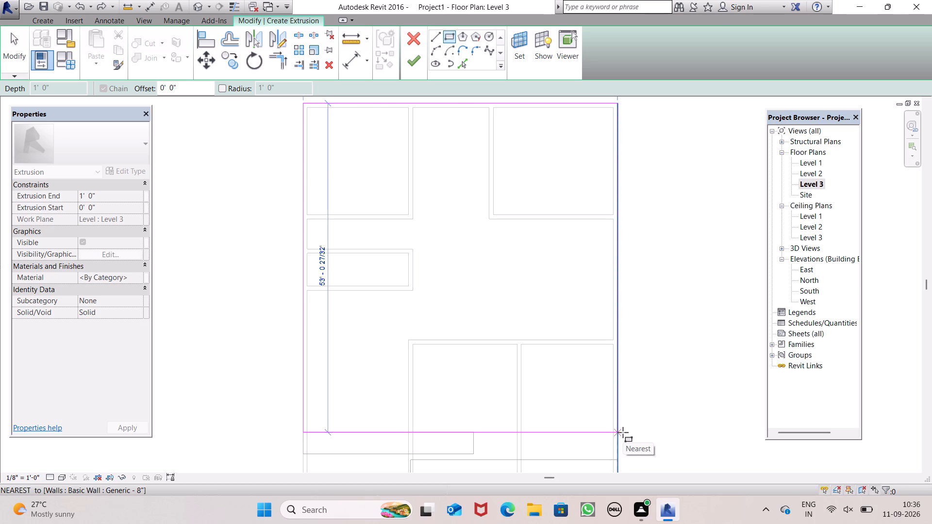
left_click(623, 432)
left_click(415, 64)
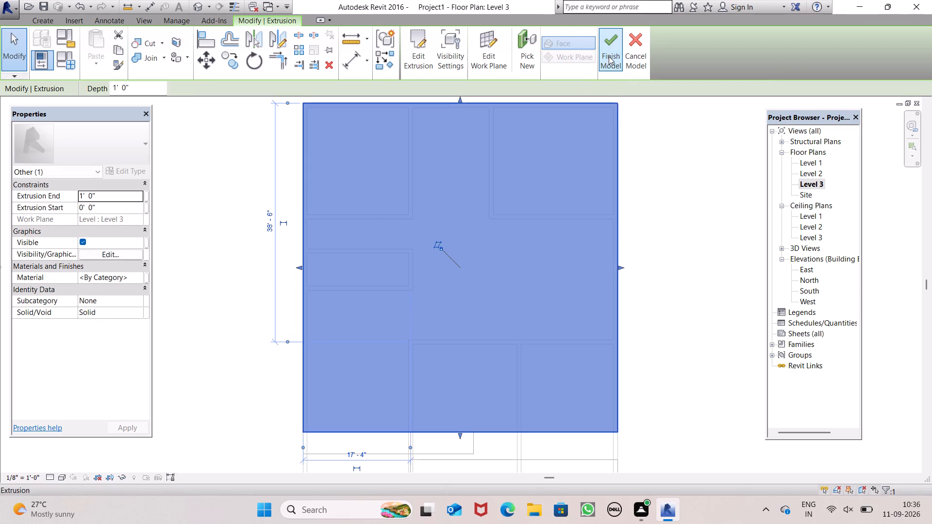
left_click(609, 55)
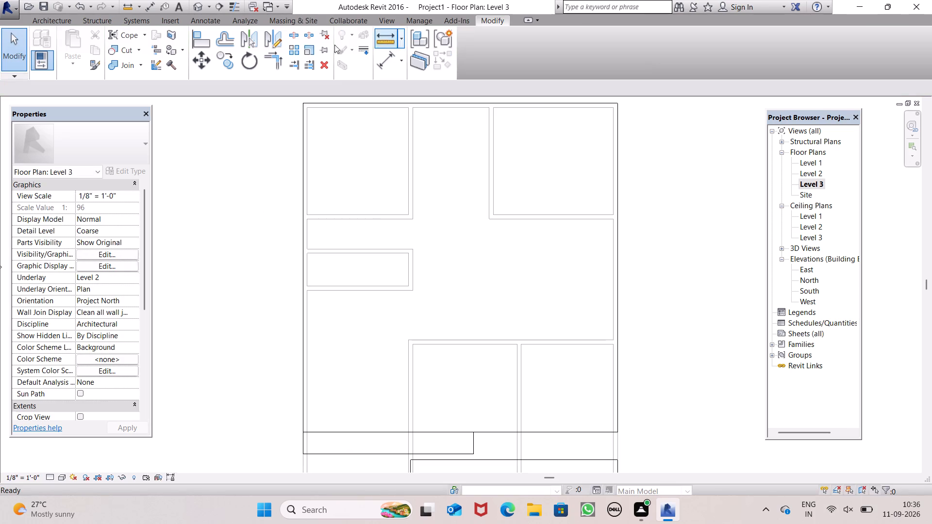
Inspect the new roof extrusion and the two south-side extrusions in 3D from the front and above.
left_click(196, 11)
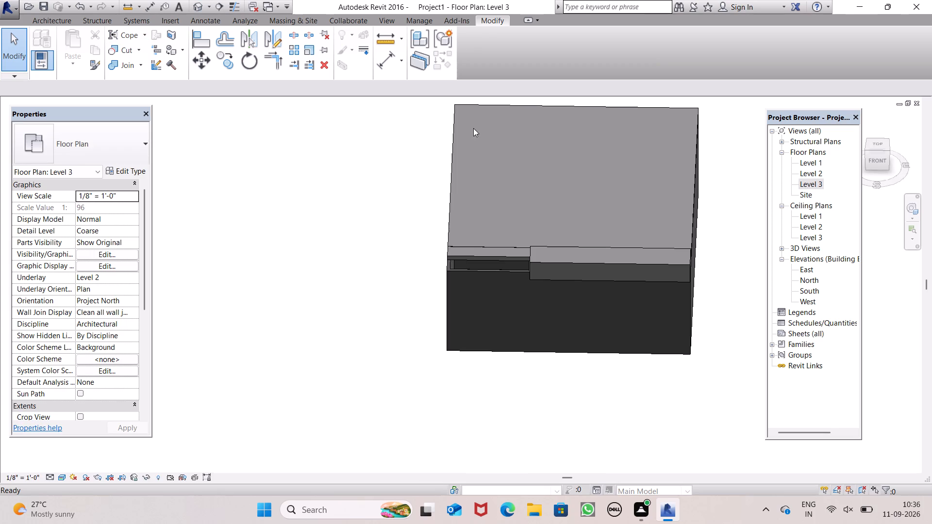
scroll(461, 234, "up", 3)
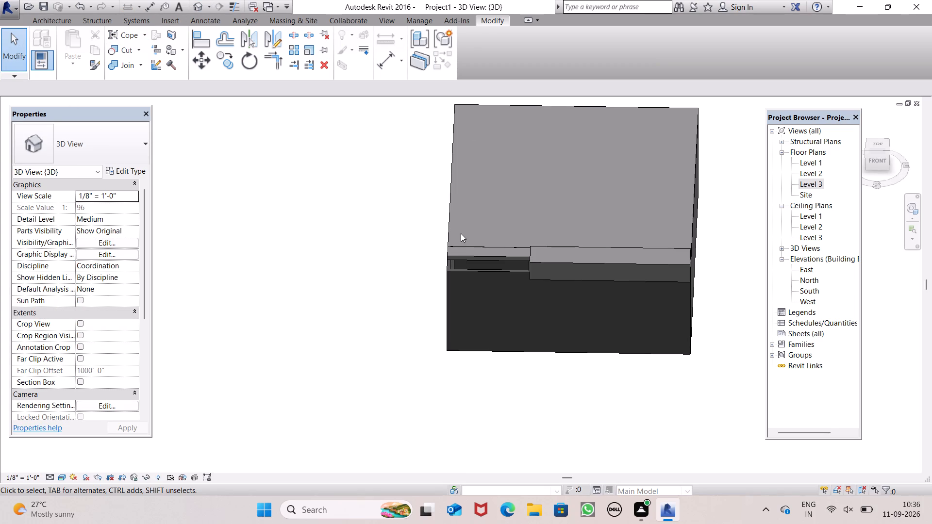
scroll(461, 233, "up", 4)
scroll(432, 257, "down", 7)
scroll(473, 267, "up", 5)
scroll(474, 268, "down", 2)
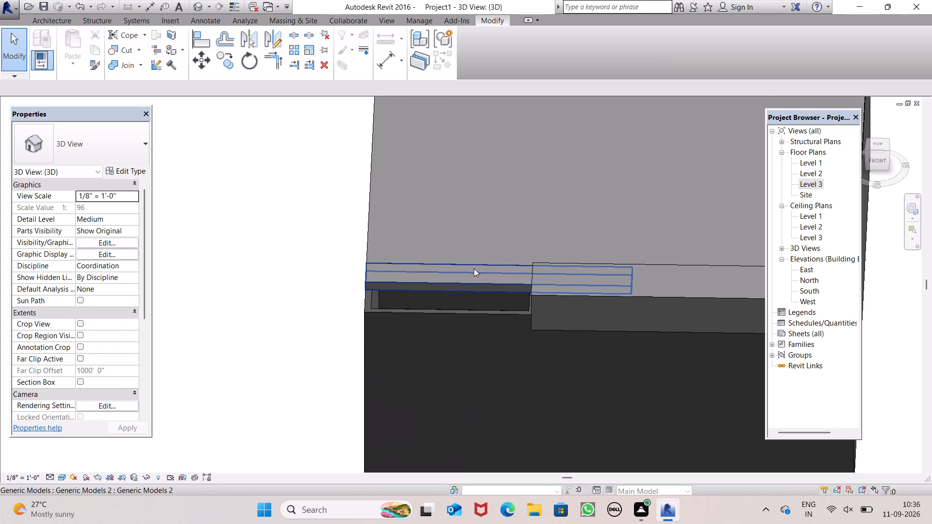
scroll(474, 268, "down", 1)
left_click(476, 274)
scroll(457, 274, "down", 5)
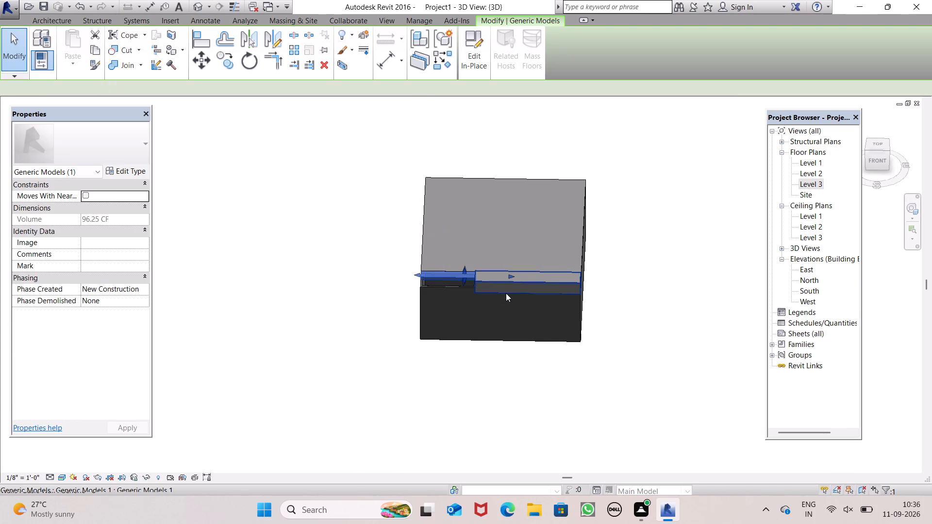
middle_click_drag(525, 296, 557, 438, "shift")
middle_click_drag(520, 298, 524, 313, "shift")
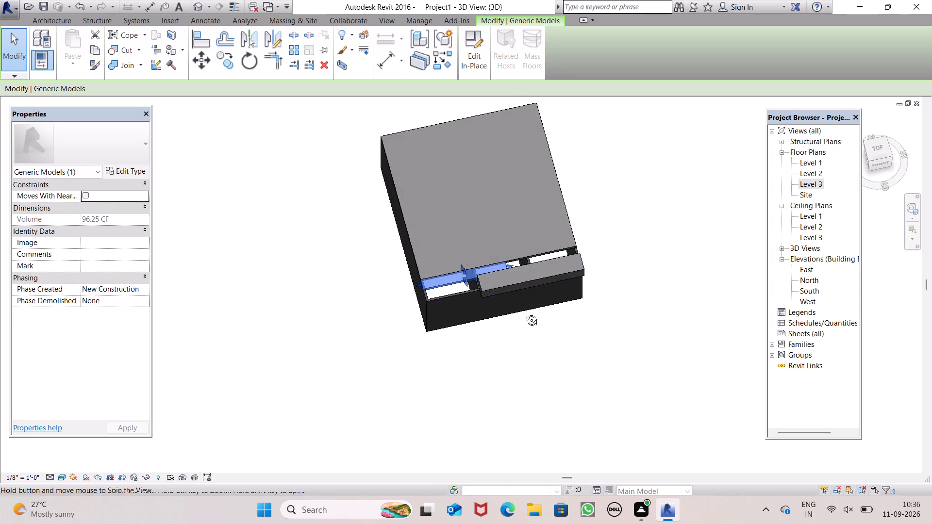
middle_click_drag(524, 313, 544, 347, "shift")
scroll(467, 213, "up", 6, "shift")
Stretch the large roof extrusion's top face upward in 3D to make a tall block above the walls.
left_click(437, 233)
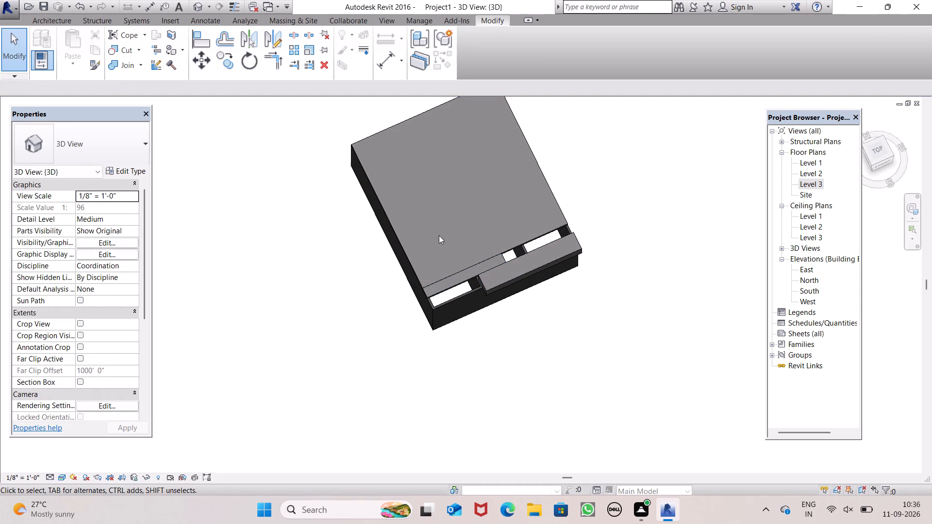
left_click(441, 240)
double_click(441, 267)
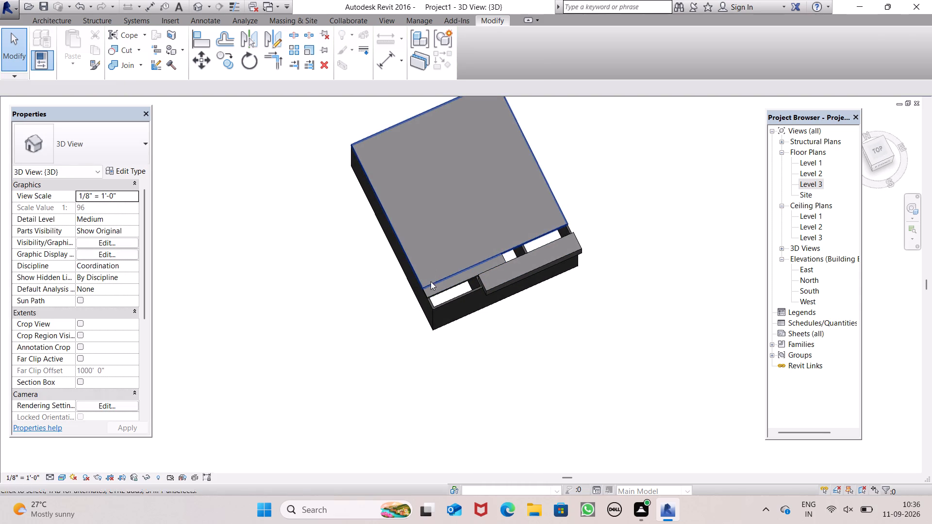
left_click(431, 282)
scroll(453, 200, "up", 2)
middle_click(473, 212)
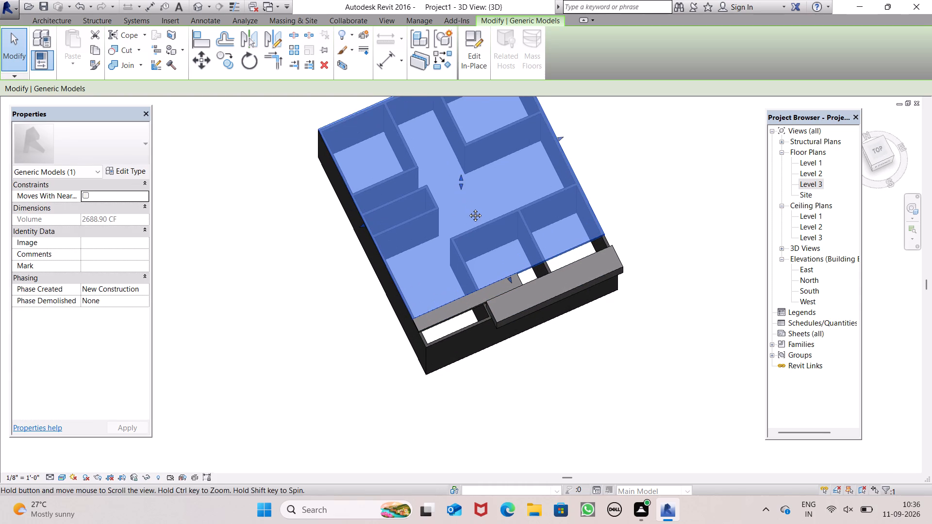
left_click_drag(459, 175, 463, 159)
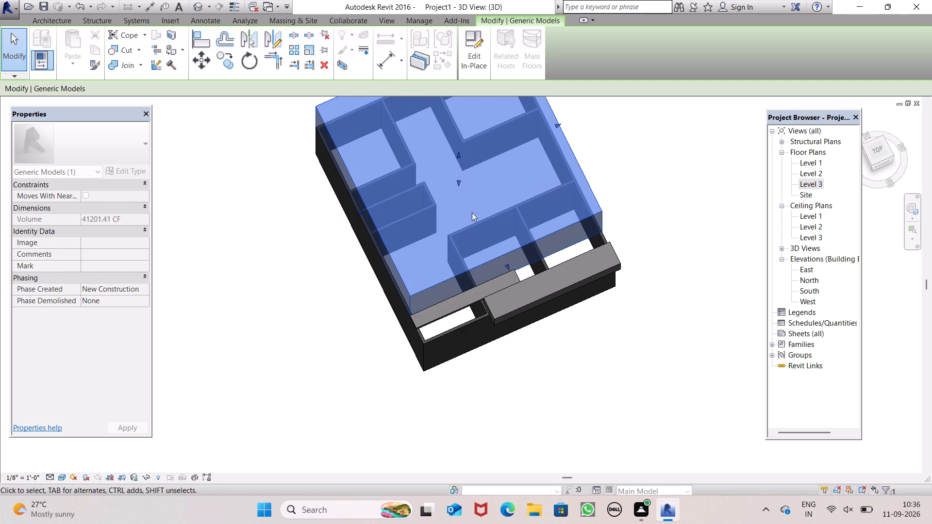
scroll(457, 363, "down", 2)
middle_click_drag(534, 406, 499, 350)
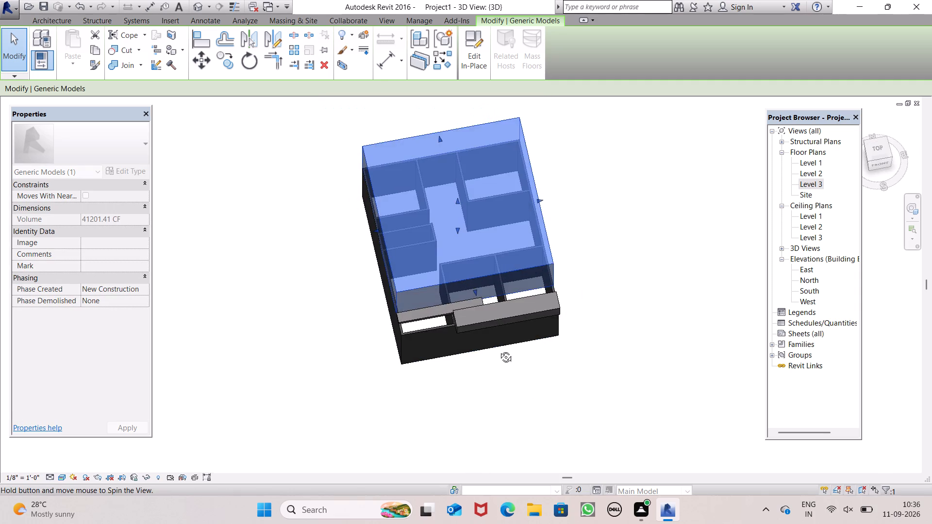
middle_click_drag(499, 350, 476, 266)
left_click(546, 356)
Lower the top face of the large roof extrusion to make the block shallower.
scroll(500, 278, "up", 1)
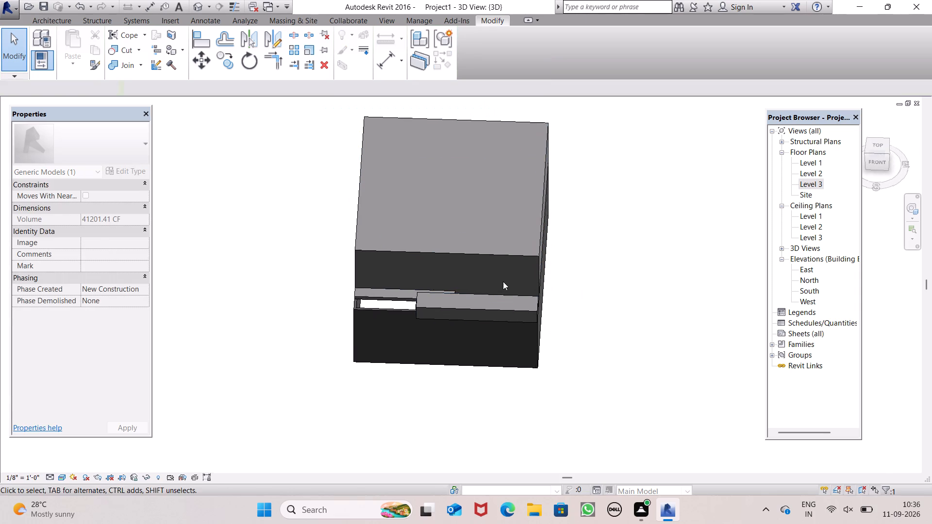
middle_click_drag(503, 283, 524, 155)
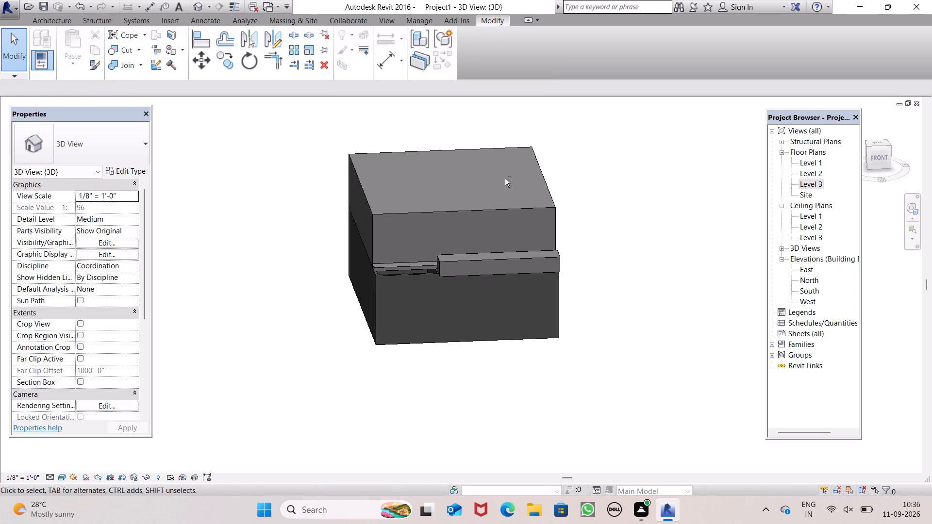
left_click(457, 178, "shift")
left_click(454, 207, "shift")
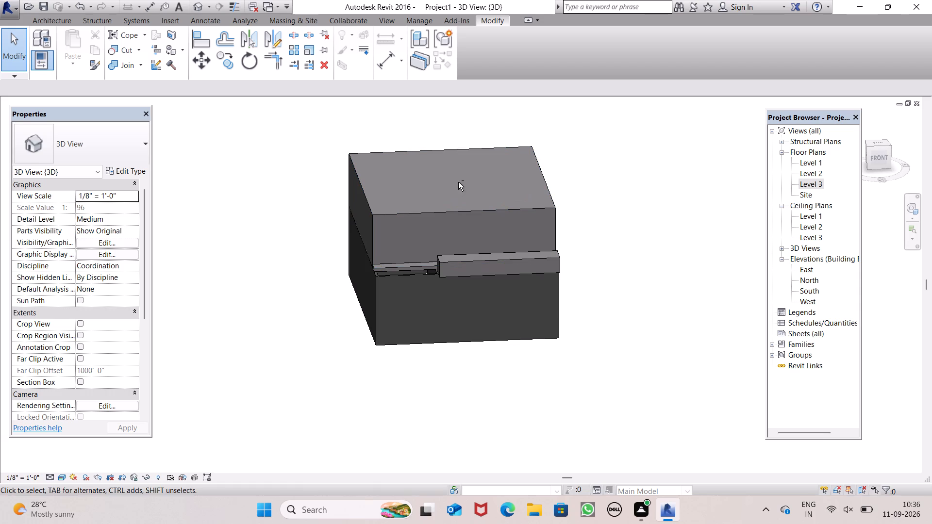
left_click(455, 211, "shift")
key("shift+Escape")
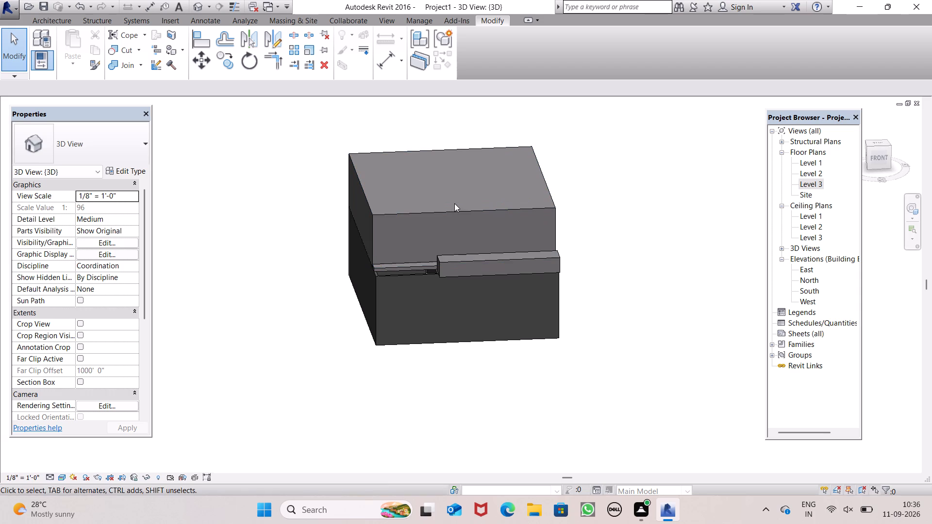
left_click(456, 207)
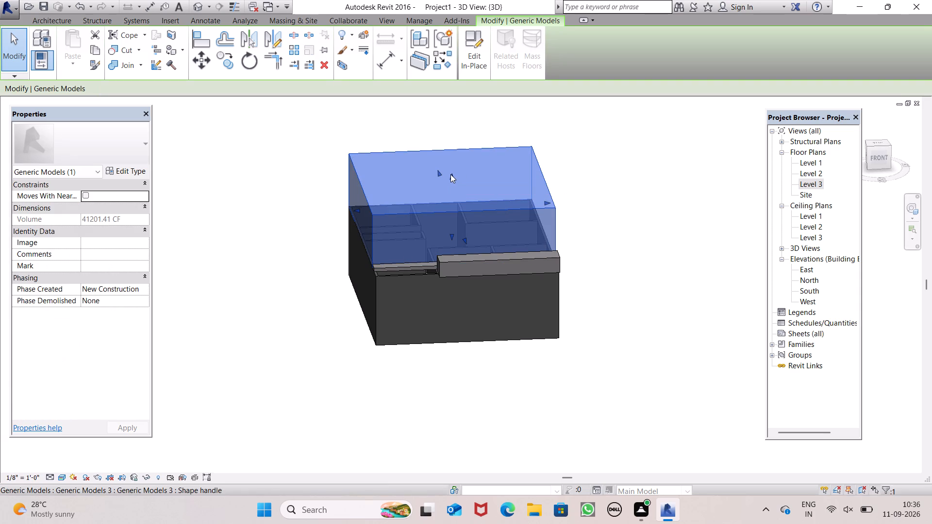
left_click_drag(453, 176, 454, 176)
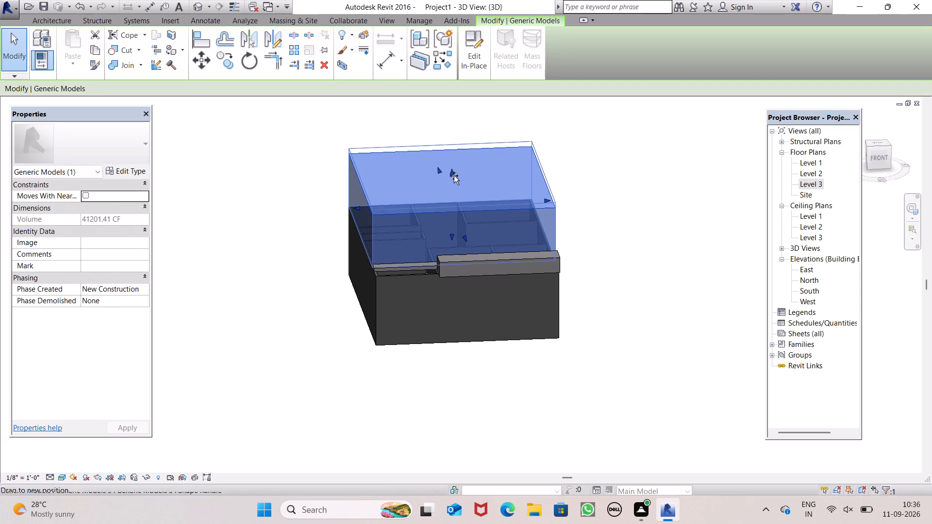
left_click_drag(454, 176, 457, 210)
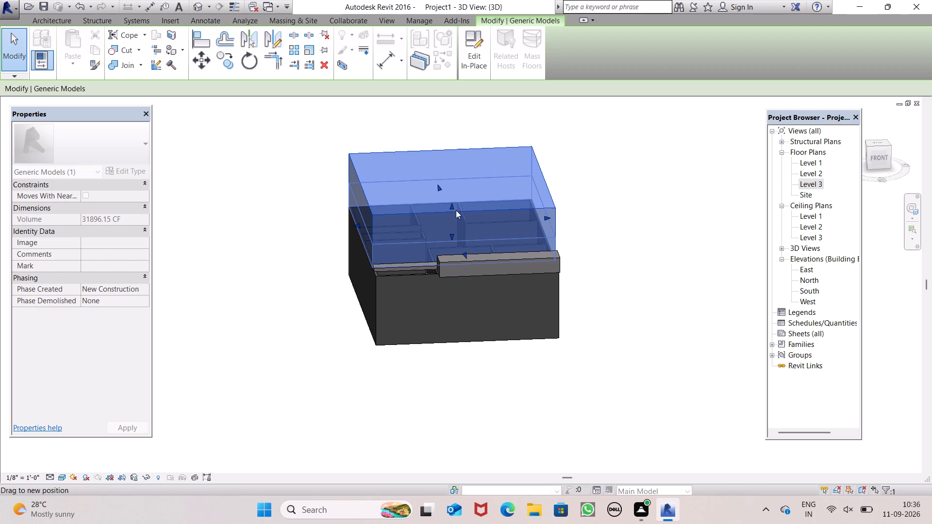
left_click(597, 265)
scroll(558, 303, "up", 1)
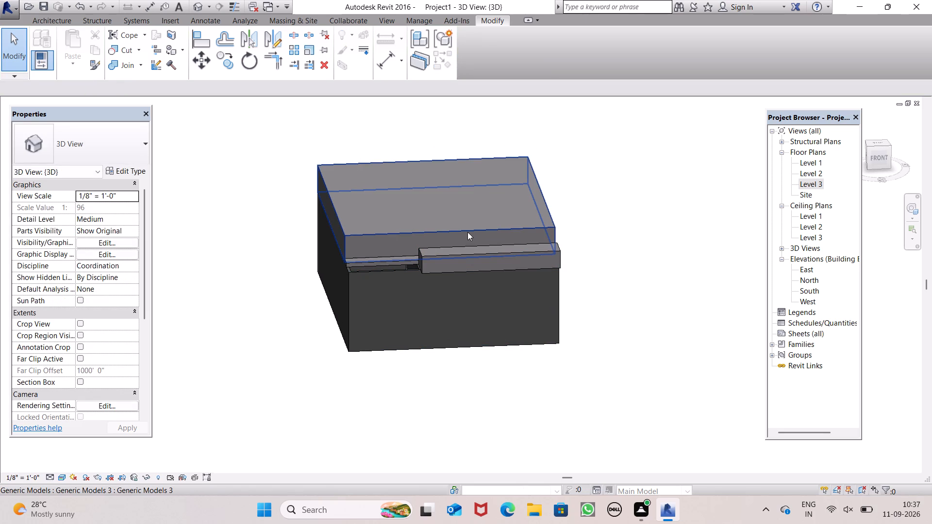
Stretch the top face of the narrow southwest extrusion upward in 3D so it rises slightly above the large roof block.
left_click(377, 263)
middle_click_drag(523, 278, 521, 280)
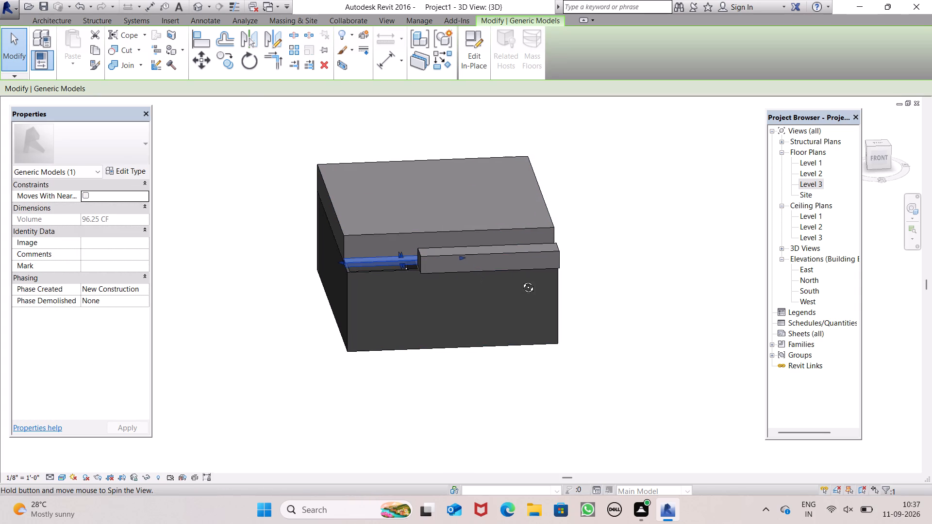
middle_click_drag(521, 280, 546, 413)
scroll(405, 255, "up", 9, "shift")
scroll(404, 255, "up", 10)
scroll(404, 260, "up", 20, "shift")
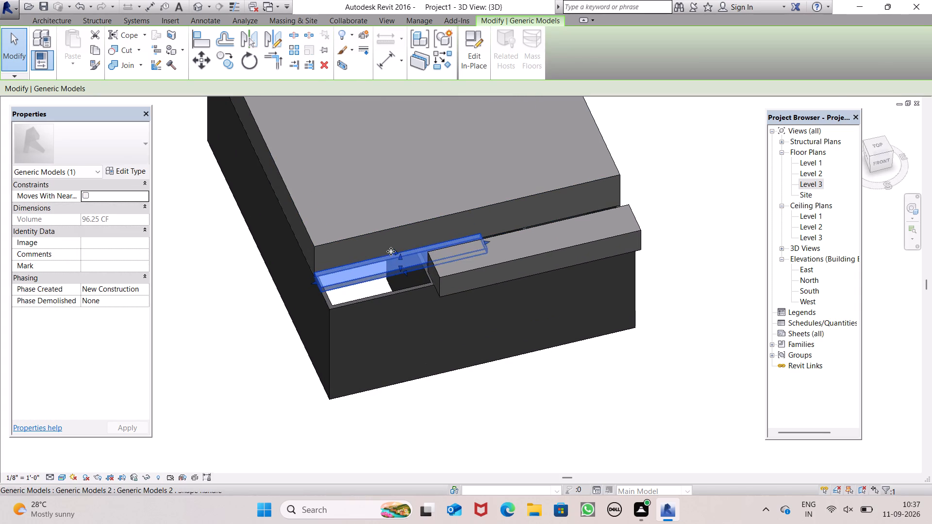
scroll(402, 255, "up", 8)
left_click_drag(396, 268, 397, 265)
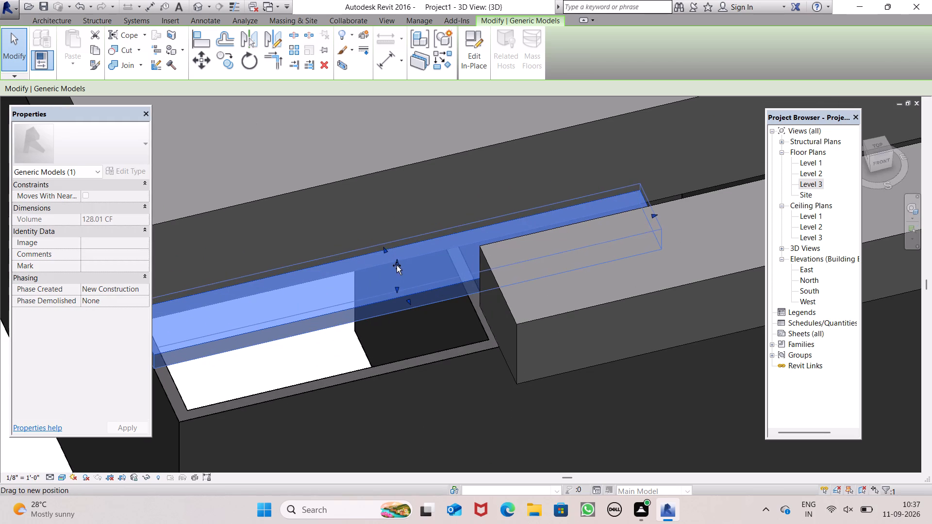
left_click_drag(397, 265, 384, 168)
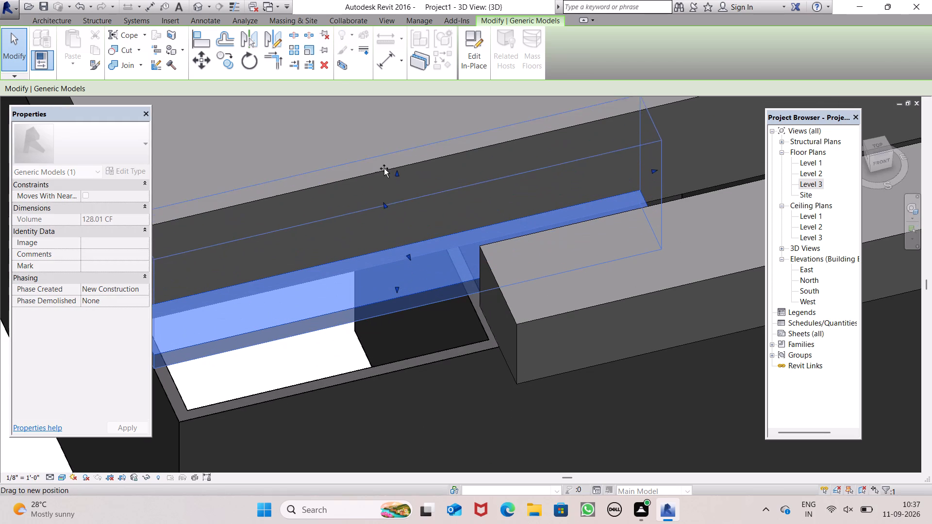
left_click_drag(384, 168, 381, 158)
scroll(368, 164, "down", 9)
middle_click_drag(406, 232, 403, 234)
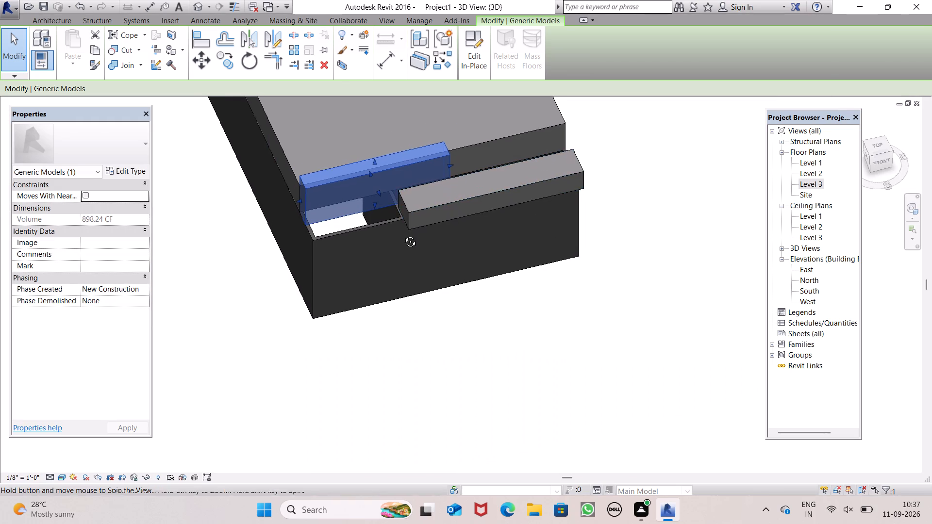
middle_click_drag(403, 234, 361, 149)
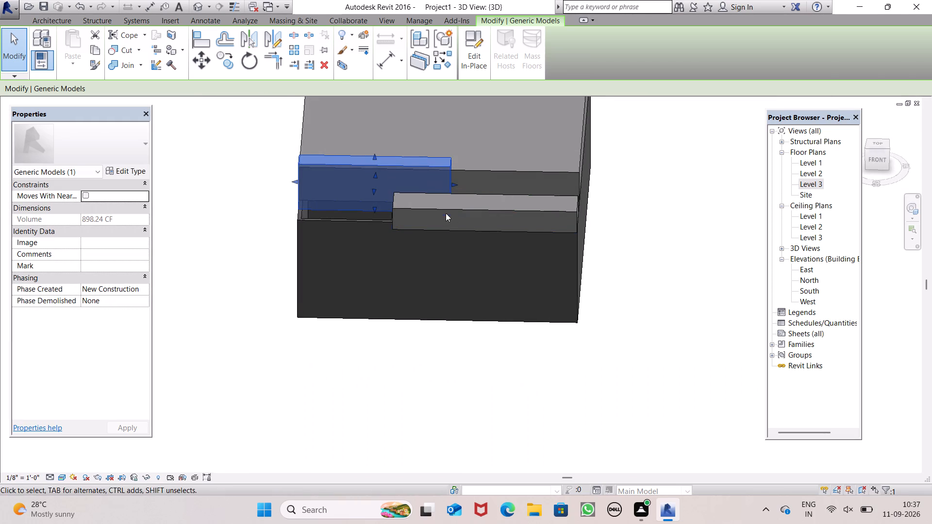
left_click(452, 356)
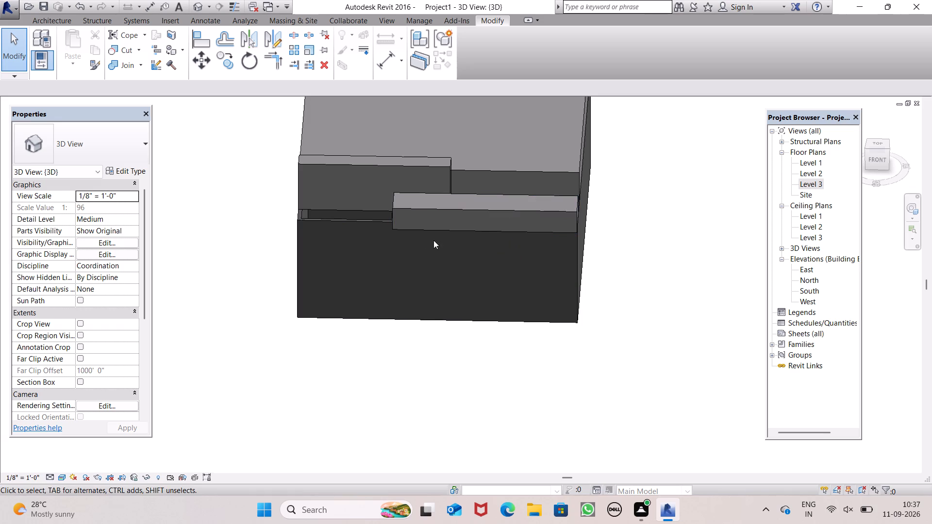
Examine the southeast extrusion and the open gaps between the south-side volumes in 3D from the front and above.
scroll(309, 218, "up", 1)
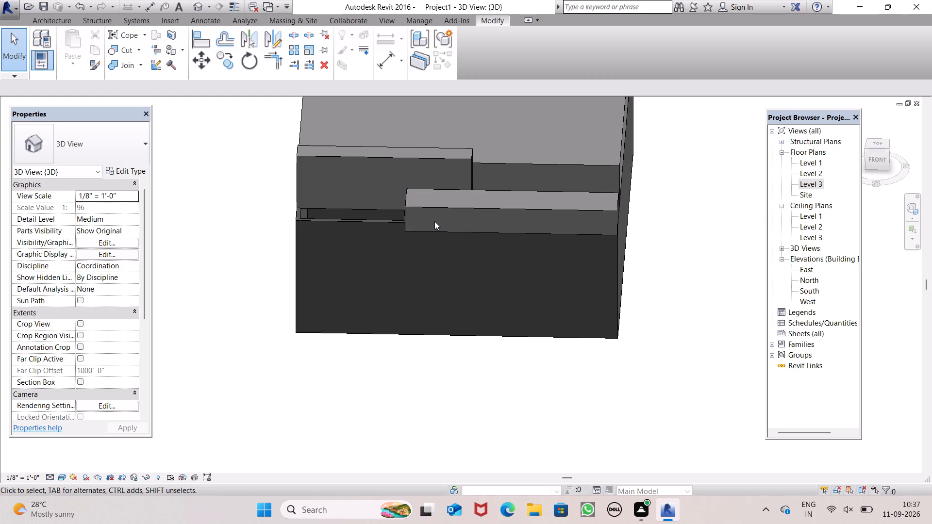
left_click(435, 207)
middle_click_drag(484, 234, 495, 272)
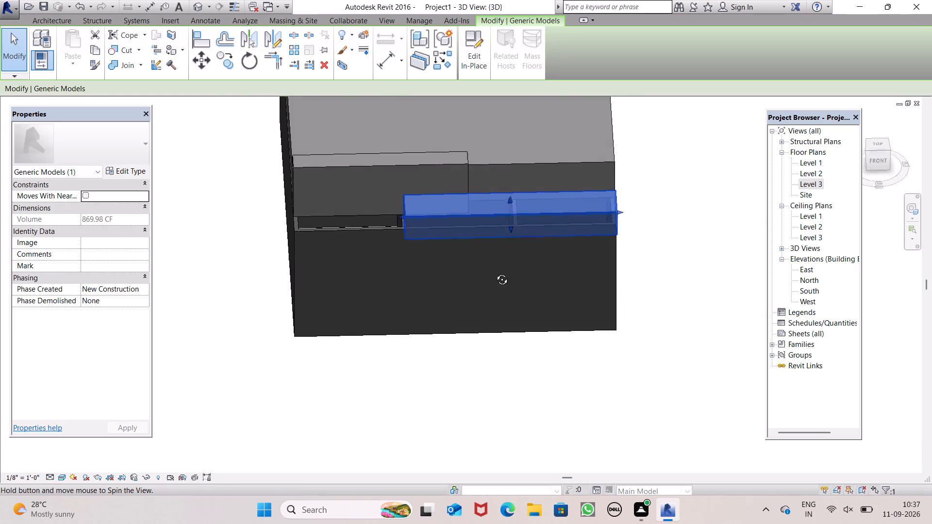
middle_click_drag(495, 272, 572, 387)
middle_click_drag(555, 251, 484, 322)
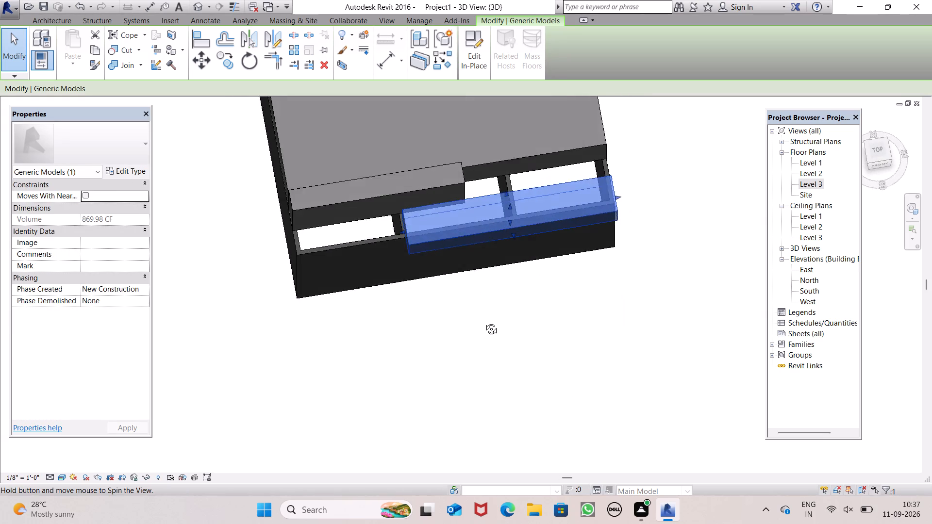
middle_click_drag(484, 322, 484, 322)
scroll(489, 199, "up", 4)
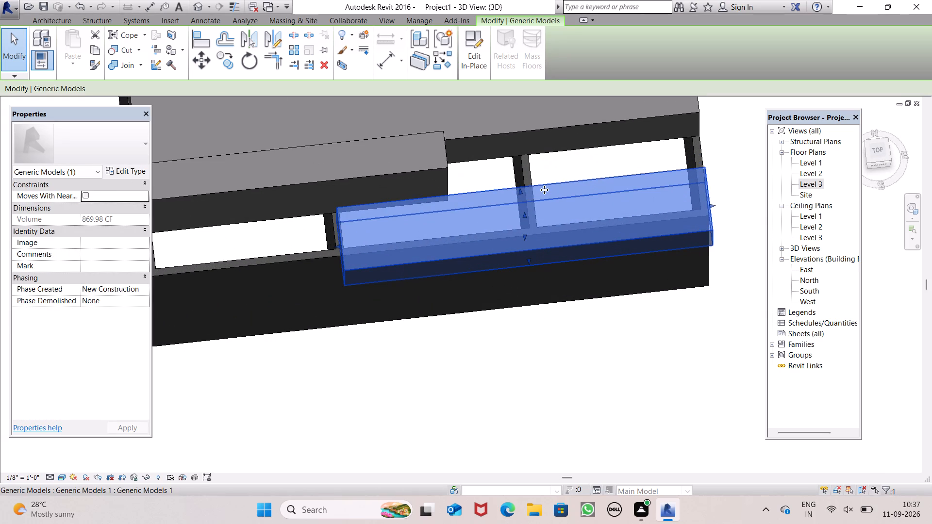
scroll(573, 204, "down", 1)
left_click(610, 318)
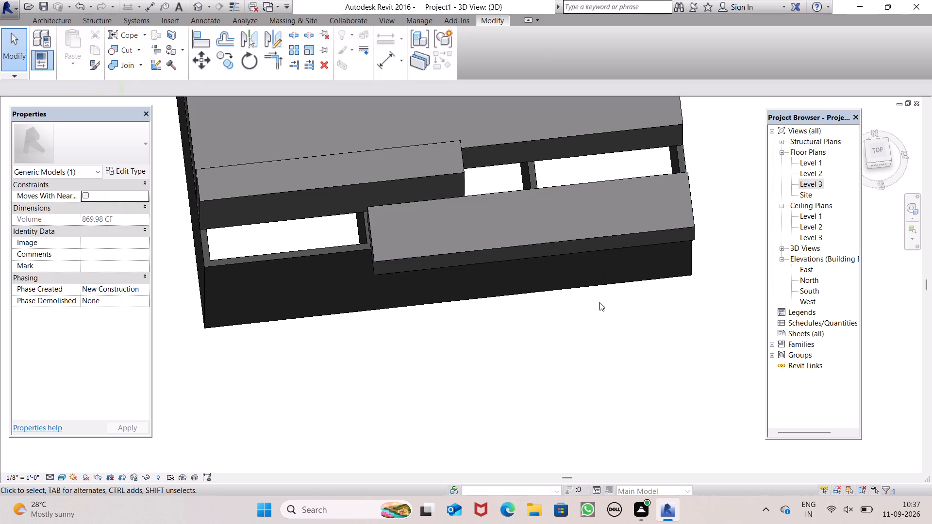
Open the Level 3 floor plan at the building's south end.
left_click(813, 238)
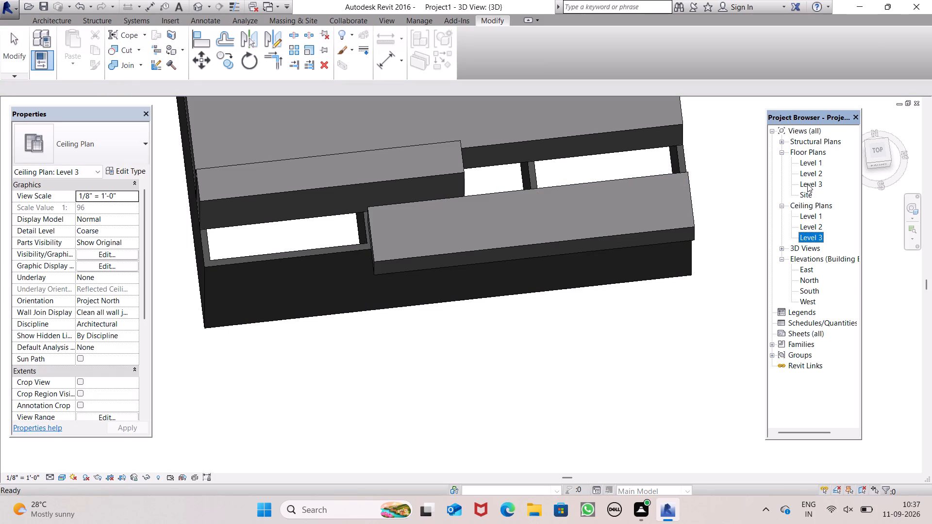
double_click(807, 183)
scroll(556, 218, "down", 2)
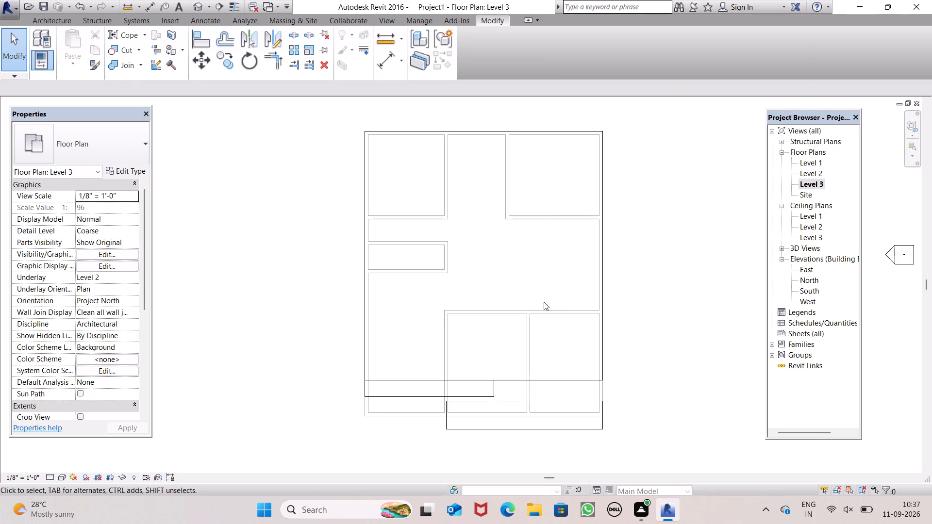
scroll(538, 289, "down", 2)
scroll(587, 370, "up", 1)
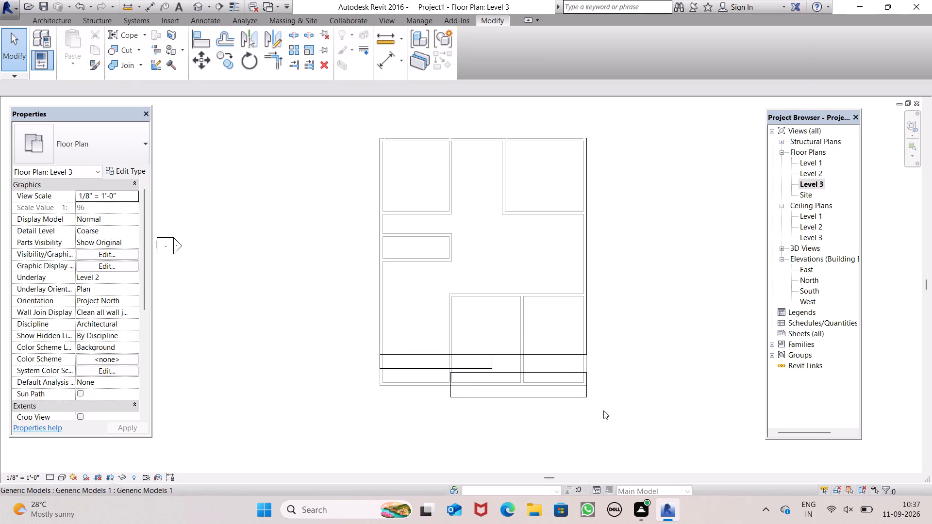
scroll(601, 406, "up", 4)
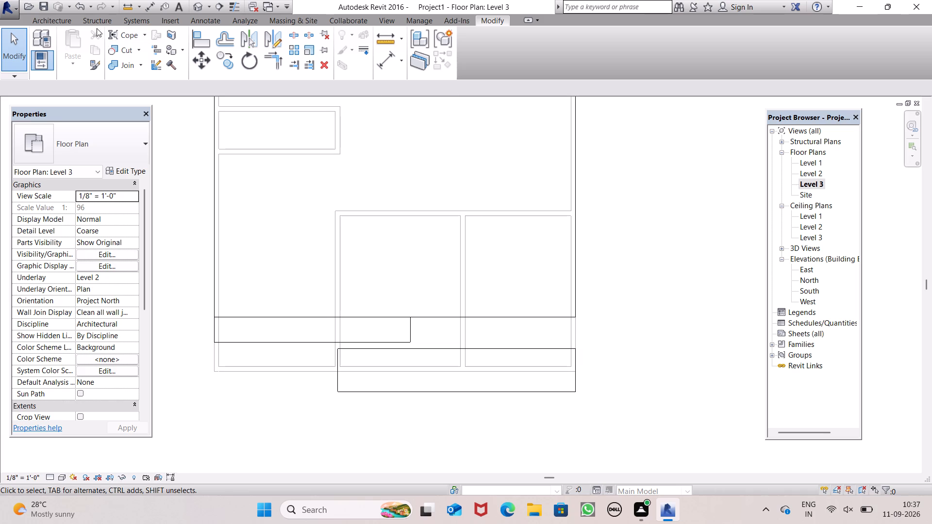
Sketch a rectangular roof footprint about 23' by 4' 5" on Level 3, filling the gap between the large roof block and the southeast extrusion.
left_click(64, 21)
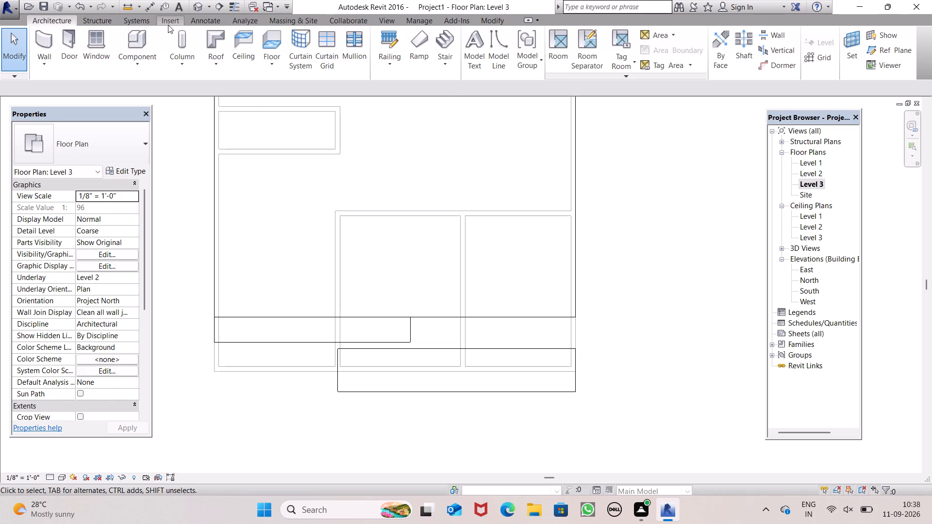
left_click(57, 21)
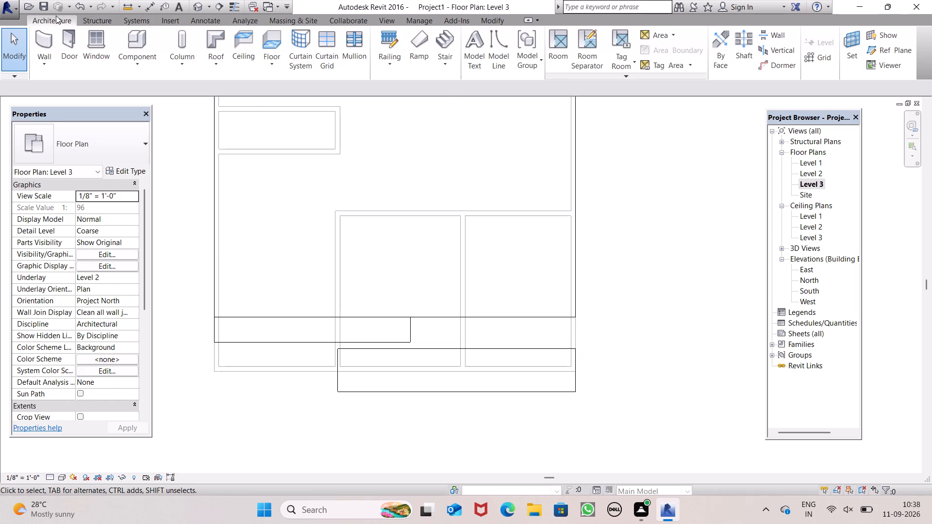
left_click(58, 16)
double_click(68, 21)
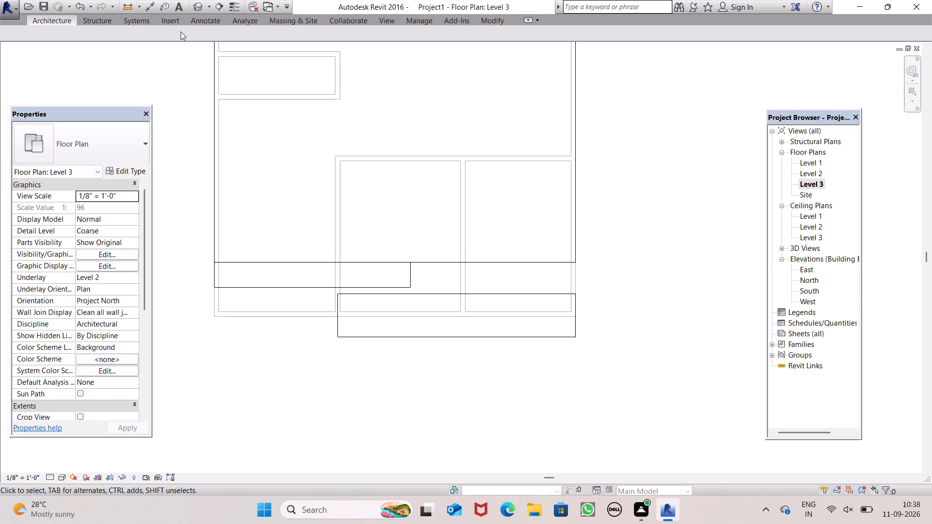
left_click(64, 25)
left_click(66, 21)
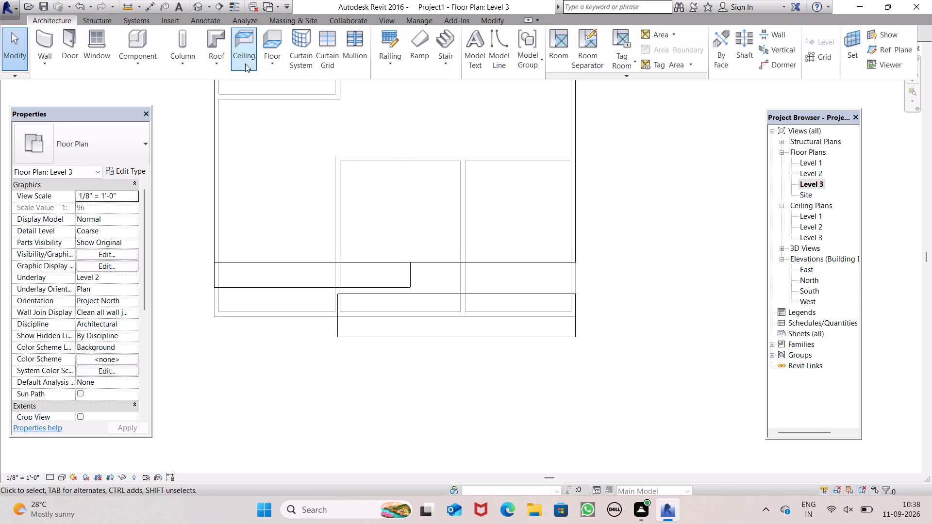
left_click(226, 63)
left_click(229, 81)
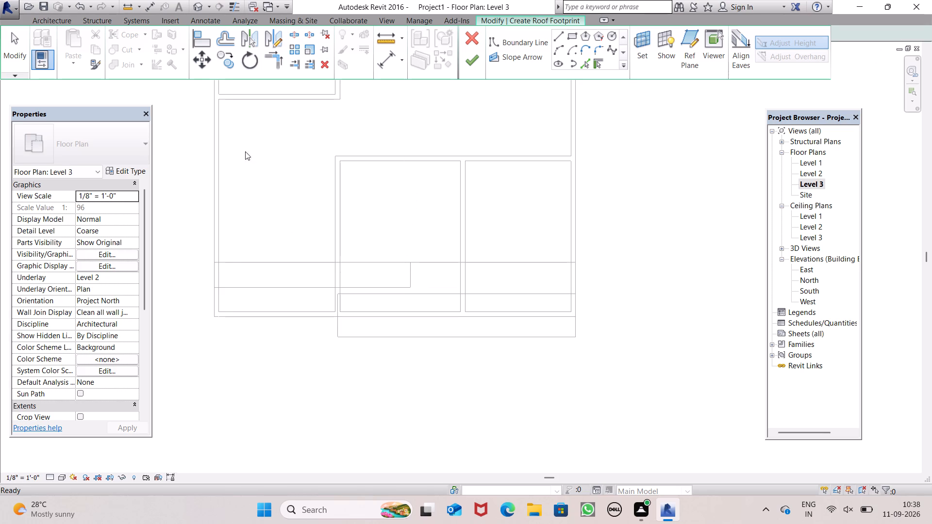
left_click(572, 40)
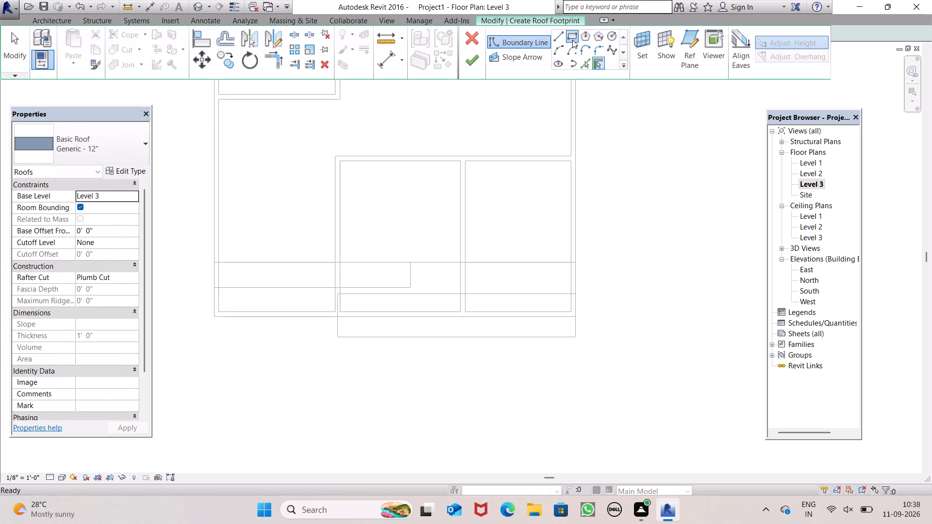
scroll(416, 301, "up", 6)
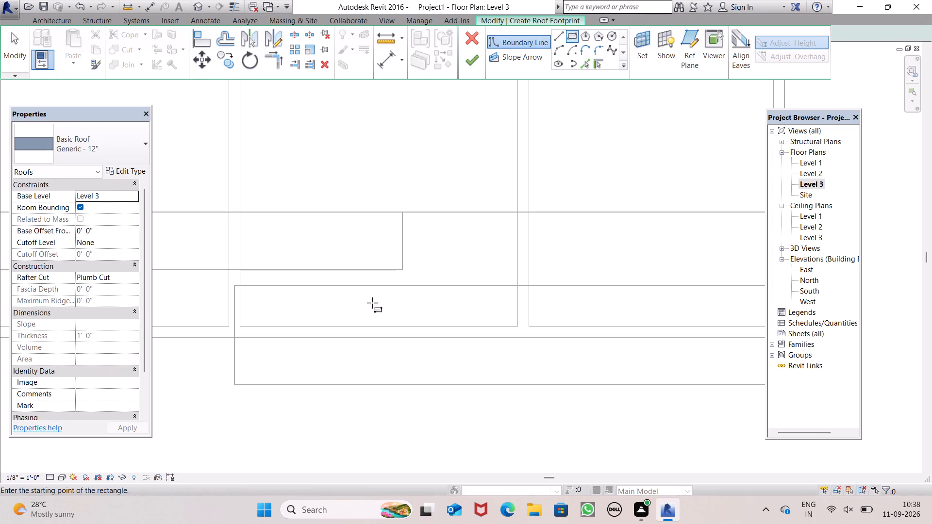
scroll(448, 259, "down", 2)
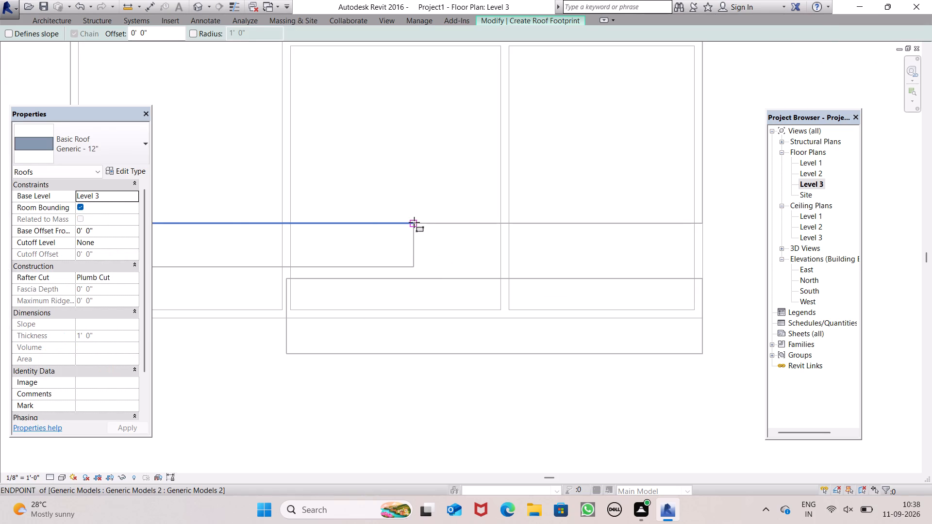
left_click(414, 222)
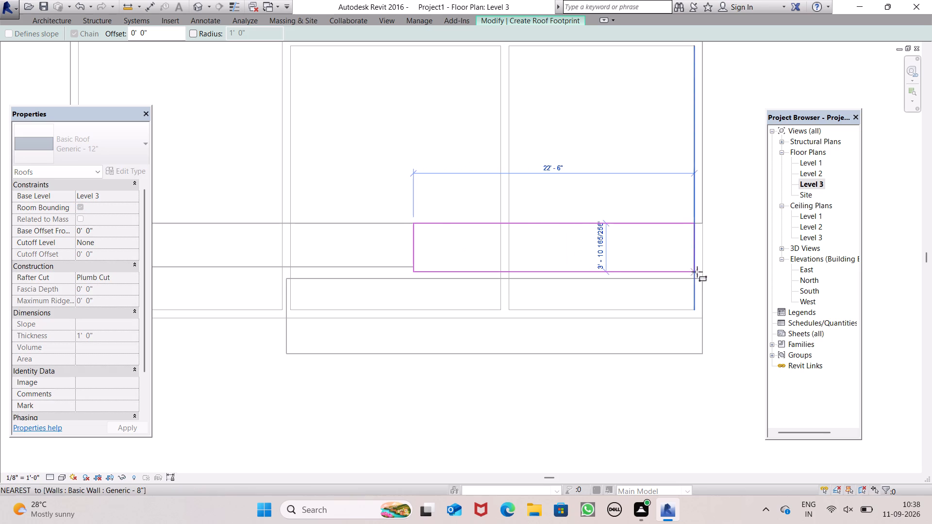
left_click(703, 274)
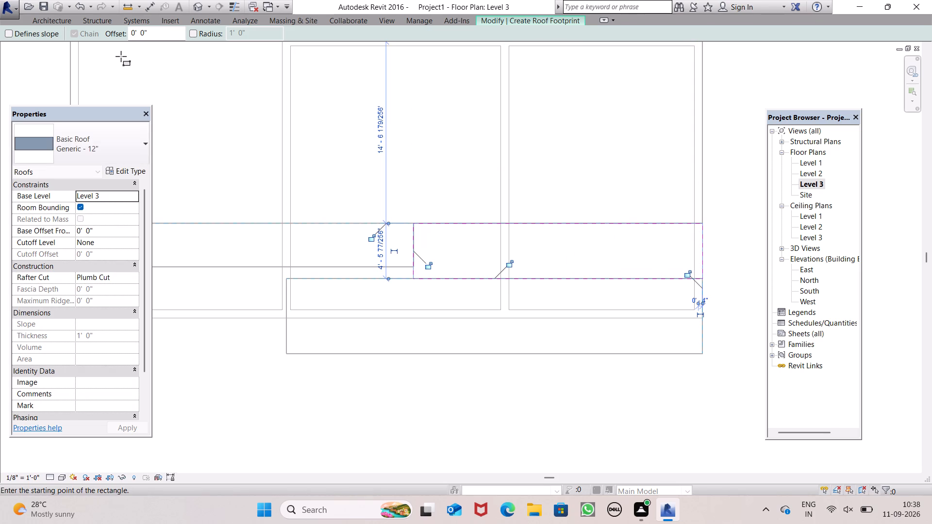
key("space")
key("Escape")
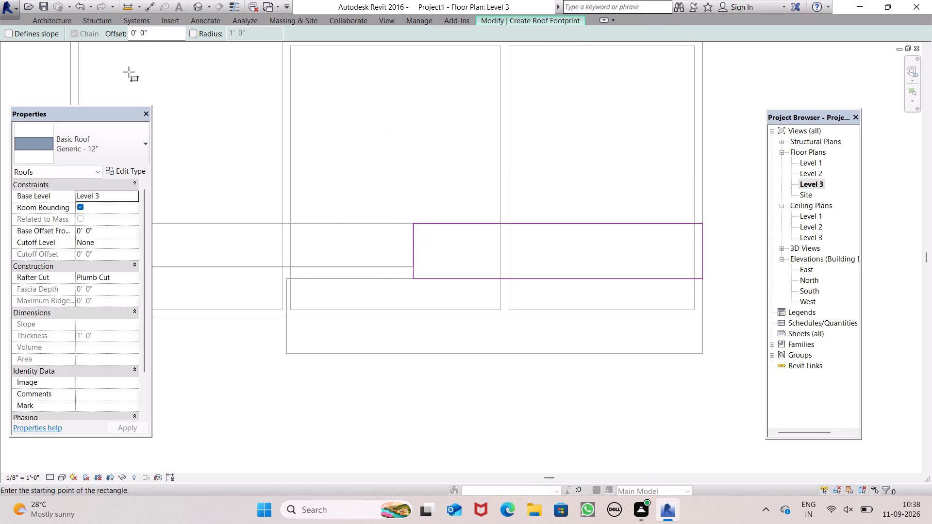
Finish the footprint roof as Basic Roof Generic - 12" and attach the highlighted walls to it.
scroll(331, 113, "down", 5)
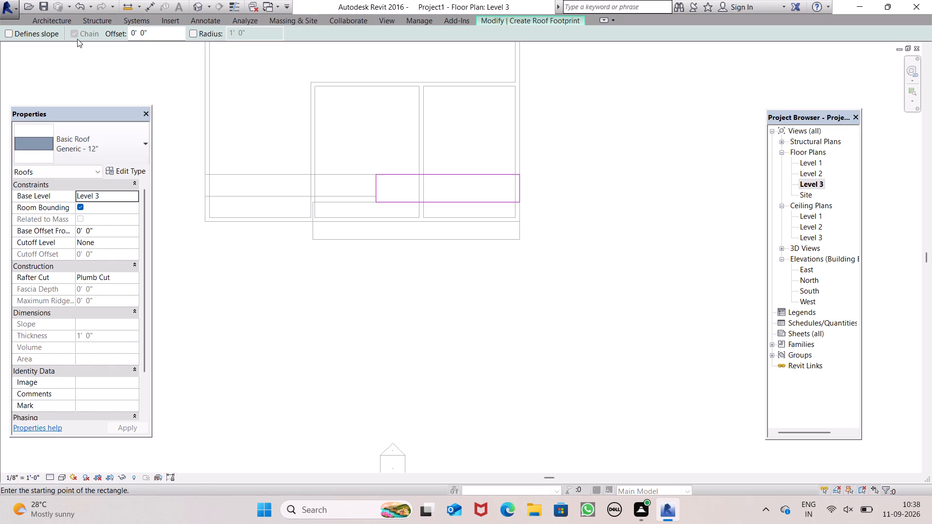
left_click(62, 15)
double_click(61, 22)
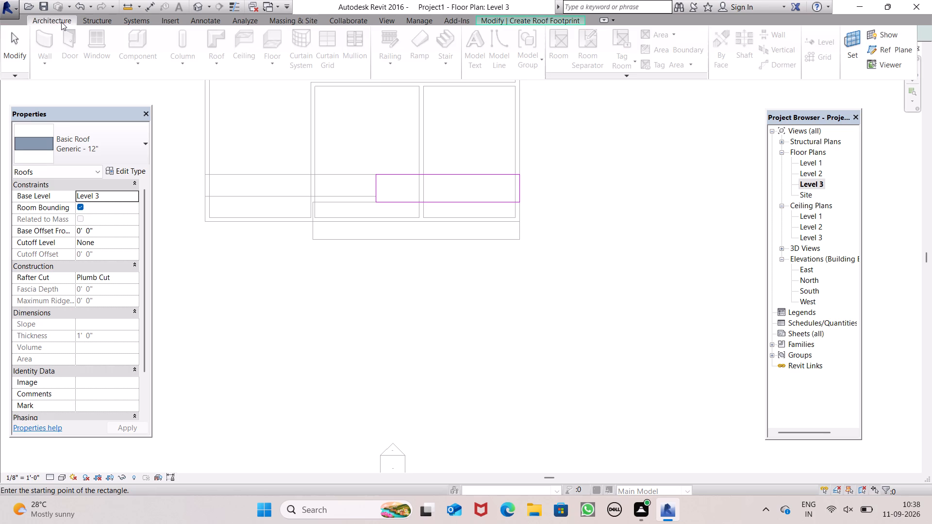
left_click(515, 18)
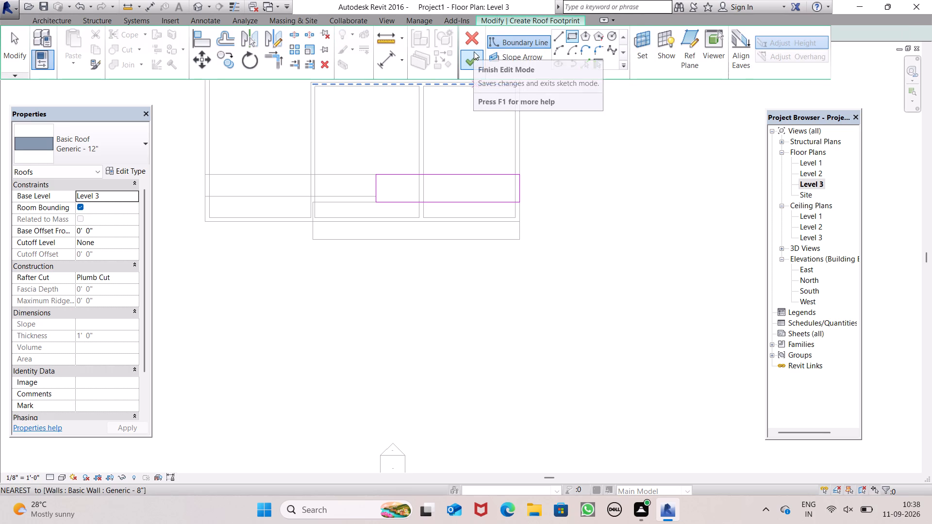
left_click(474, 51)
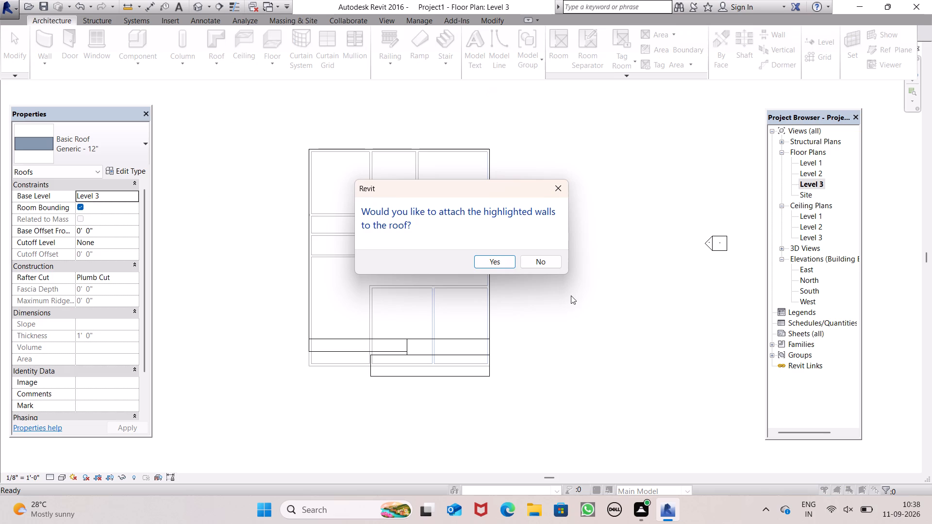
left_click(502, 265)
left_click(383, 306)
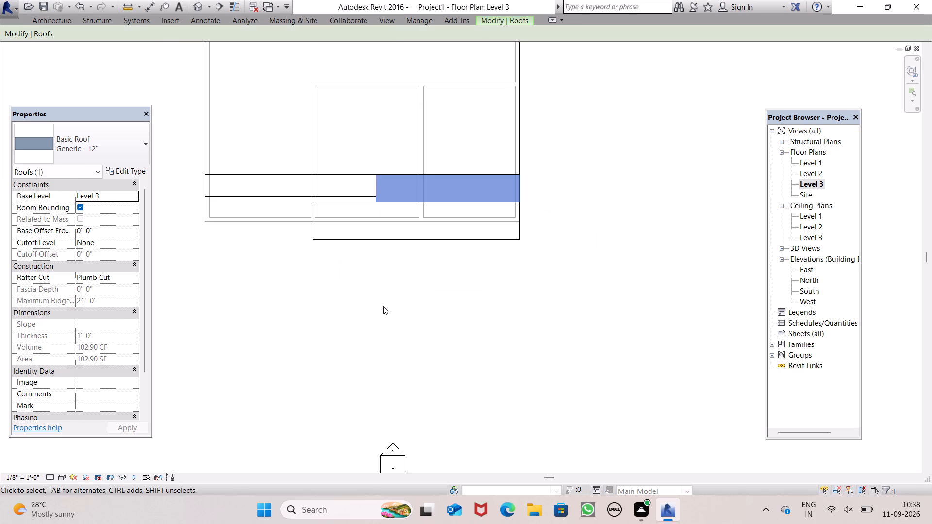
Sketch a rectangular roof footprint about 17' by 4' 1" on Level 3, south of the southwest extrusion and up to the outer wall face.
left_click(61, 18)
left_click(209, 63)
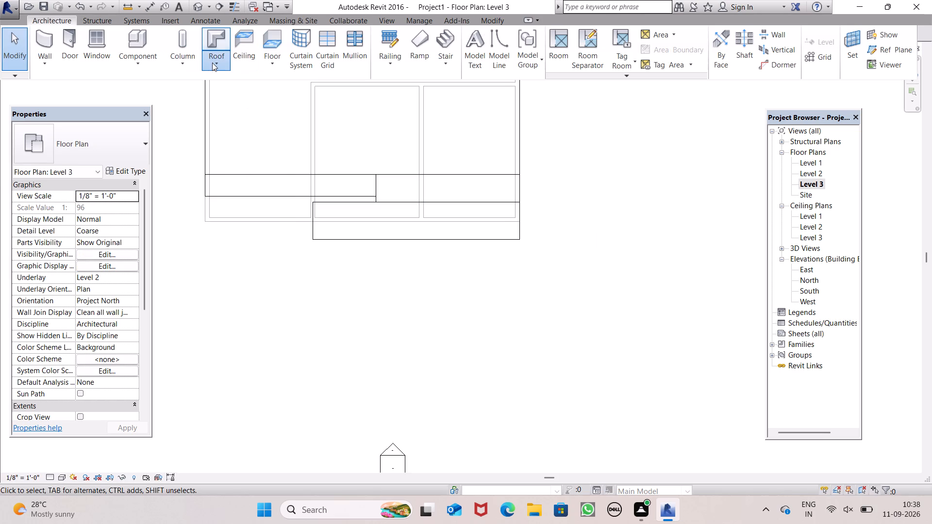
left_click(246, 87)
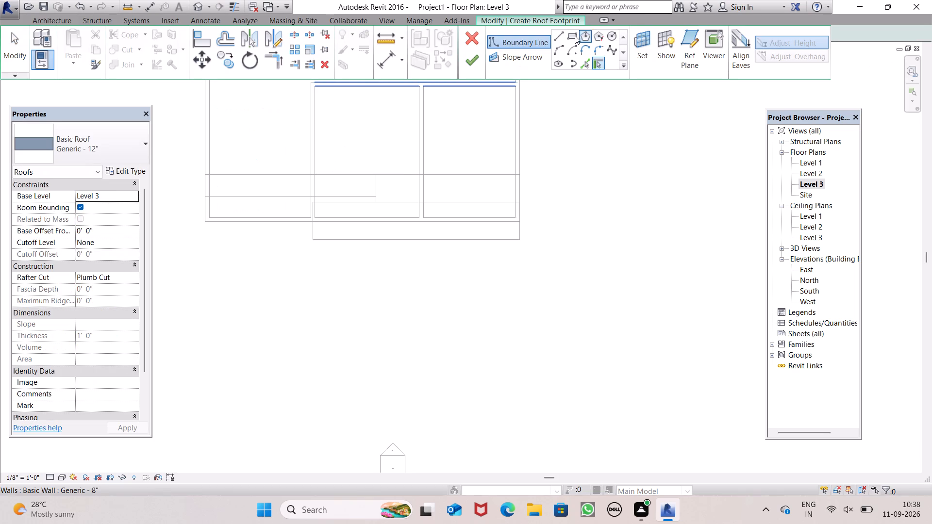
left_click(575, 35)
scroll(255, 222, "up", 4)
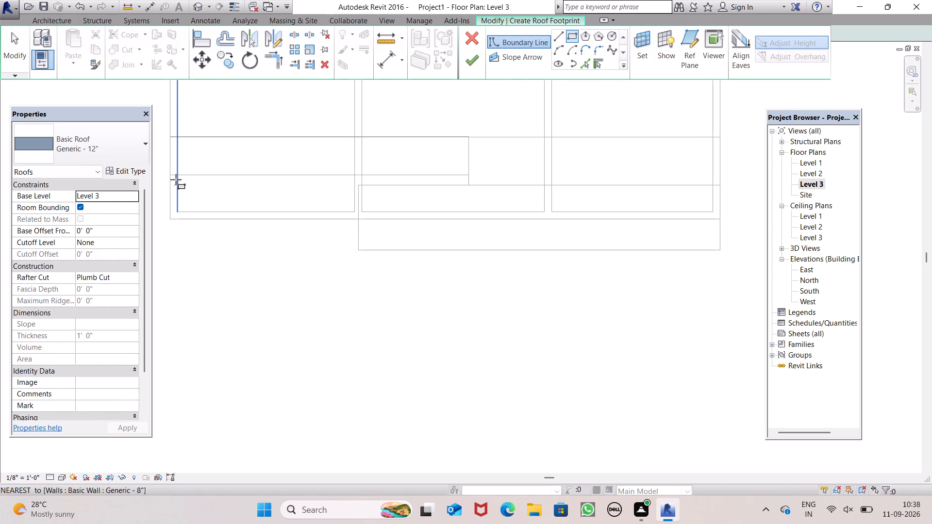
left_click(167, 175)
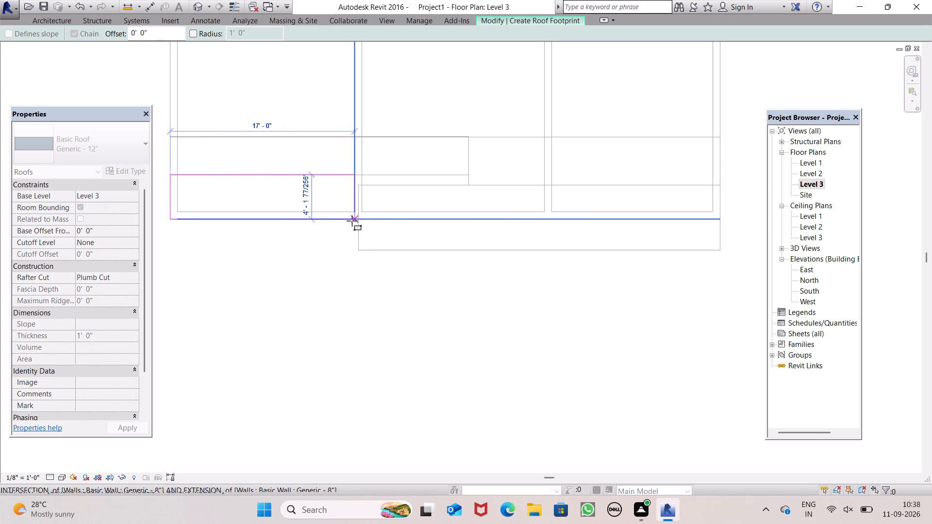
scroll(351, 220, "up", 8)
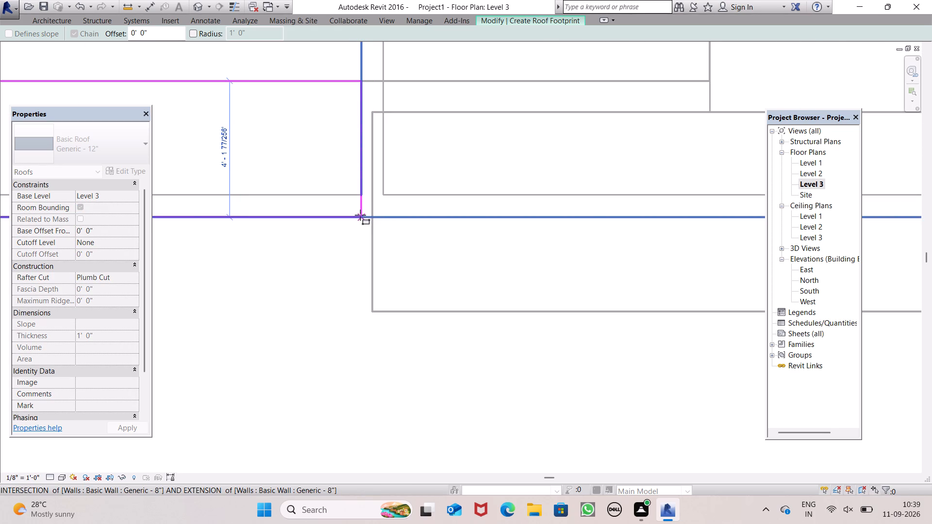
left_click(357, 215)
scroll(357, 214, "down", 7)
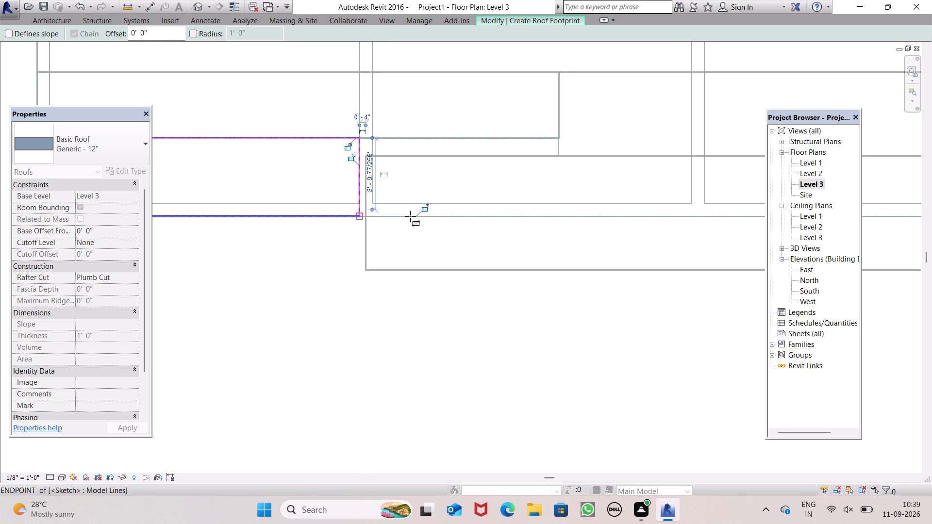
Finish the southwest footprint roof as Basic Roof Generic - 12" and attach the highlighted walls to it.
left_click(504, 18)
left_click(479, 62)
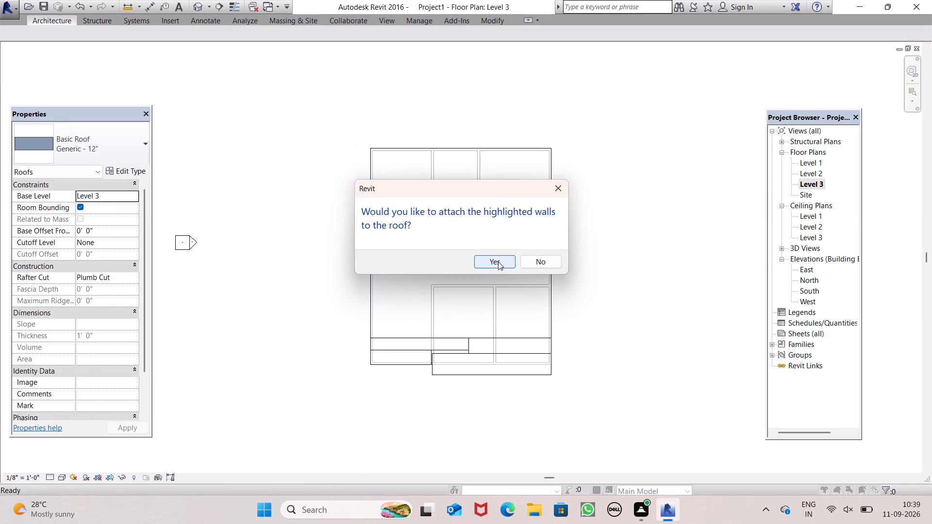
left_click(497, 261)
left_click(511, 361)
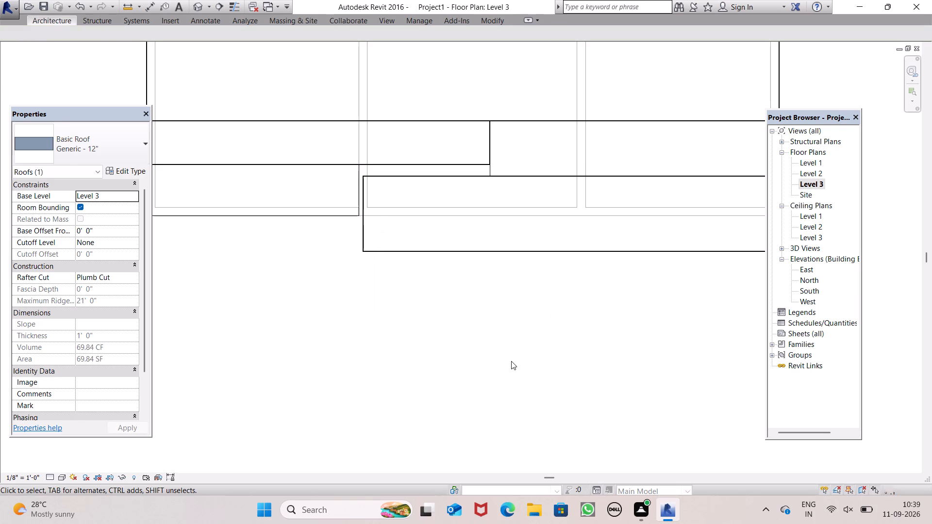
Create a Basic Roof Generic - 12" by footprint, about 9' 10" by 11", in the narrow gap between the southwest and southeast extrusions on Level 3.
scroll(484, 303, "down", 3)
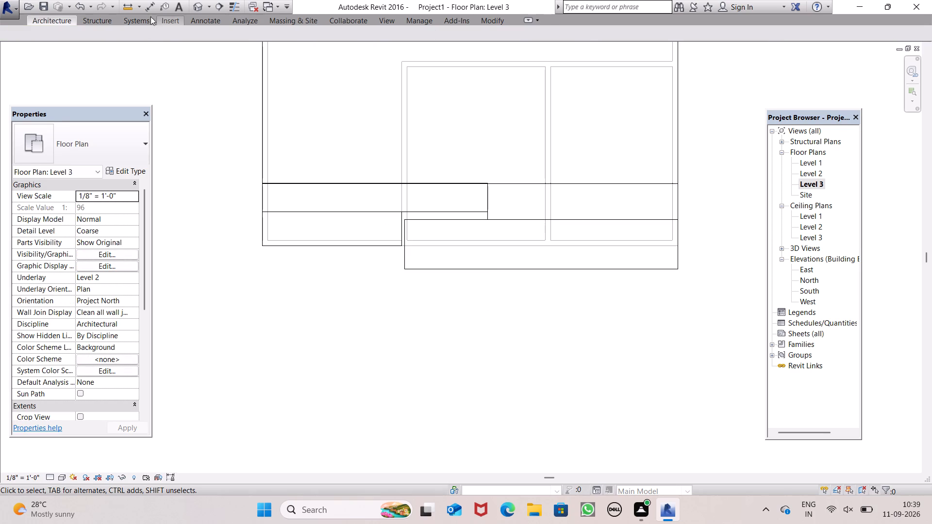
left_click(66, 21)
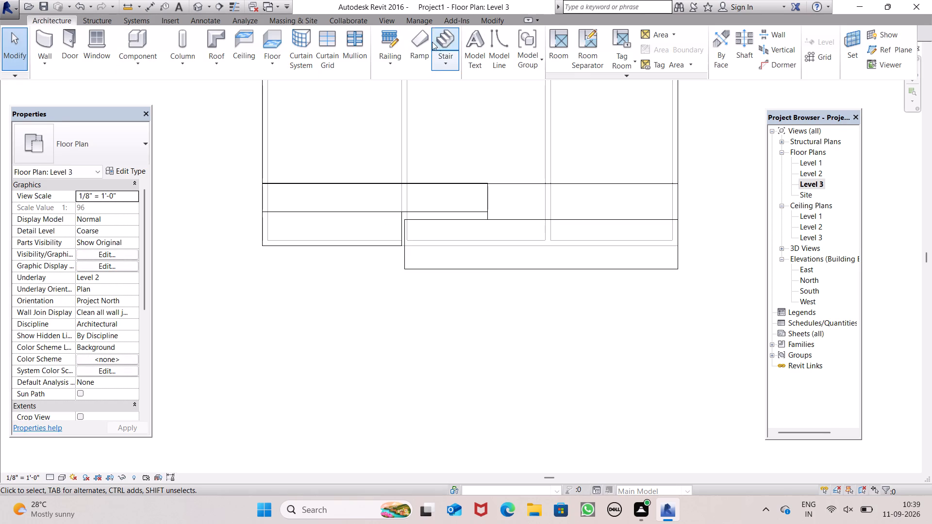
left_click(218, 65)
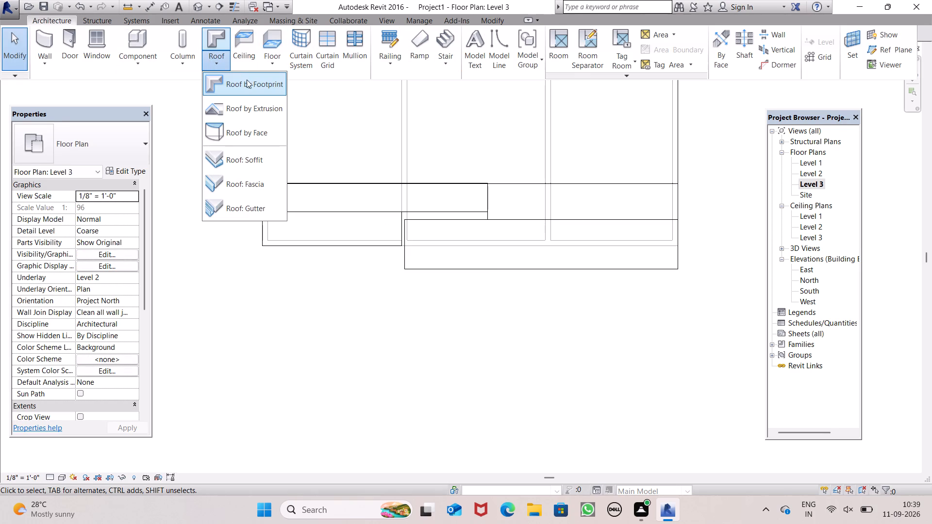
left_click(247, 81)
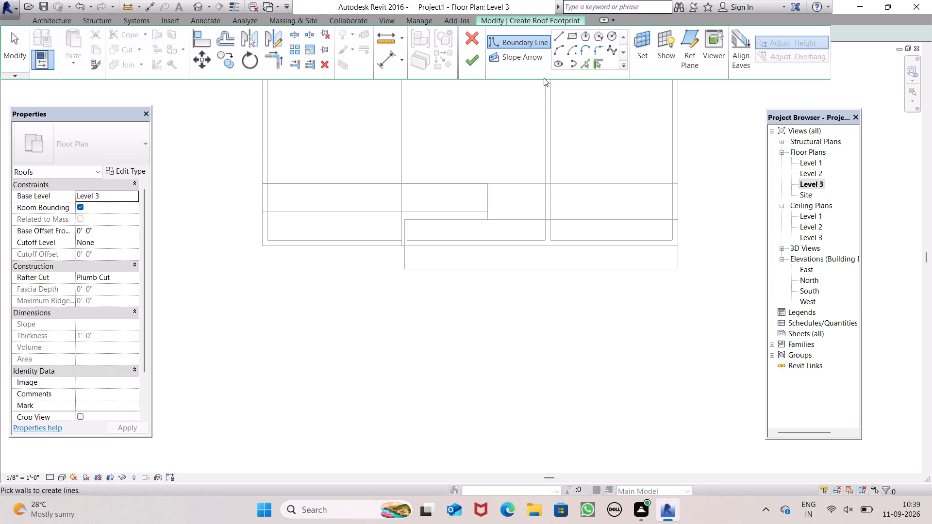
left_click(577, 36)
scroll(452, 202, "up", 8)
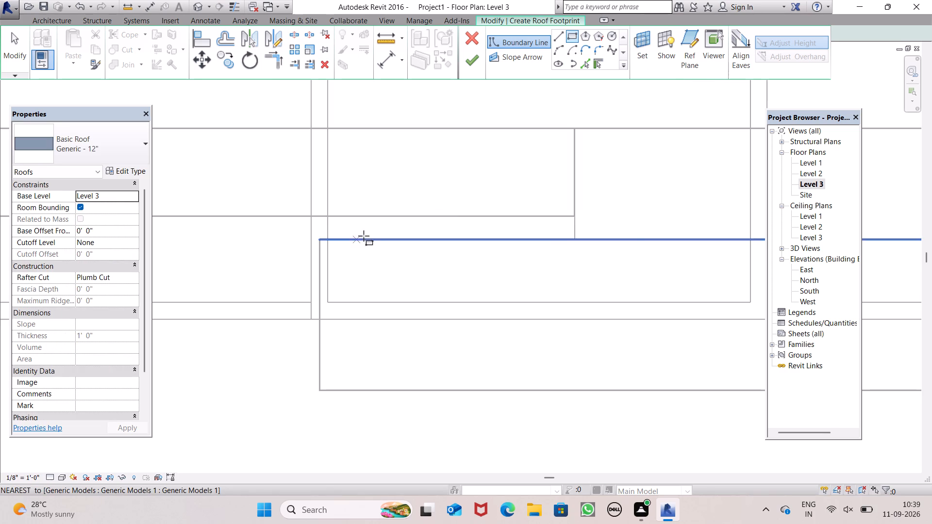
left_click(329, 216)
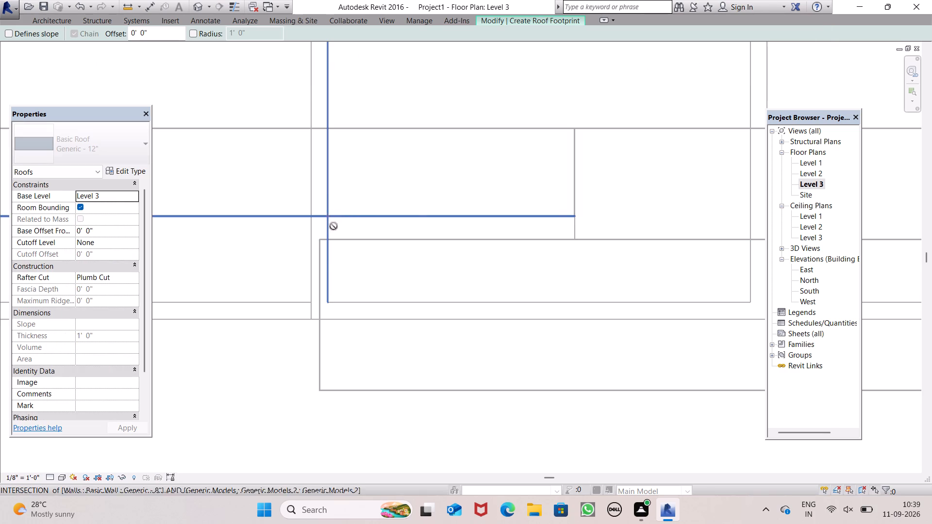
left_click(574, 234)
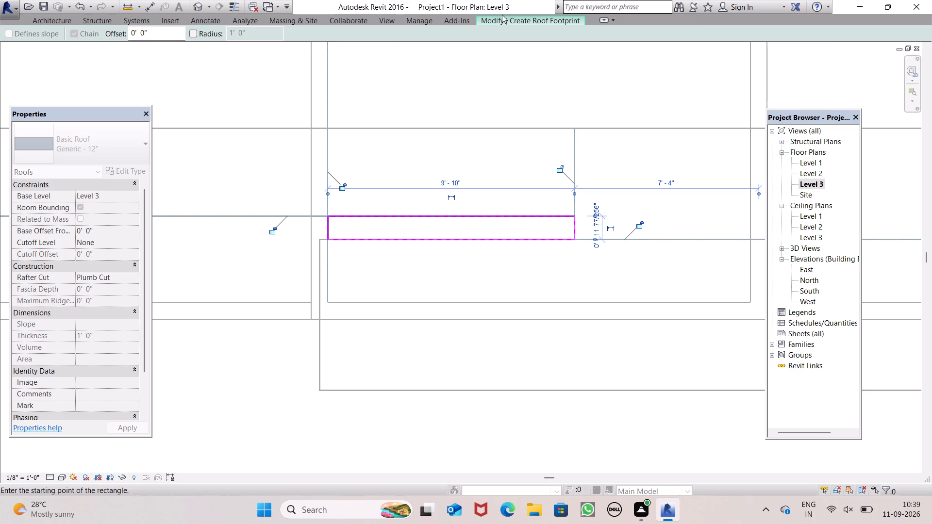
left_click(505, 18)
left_click(481, 51)
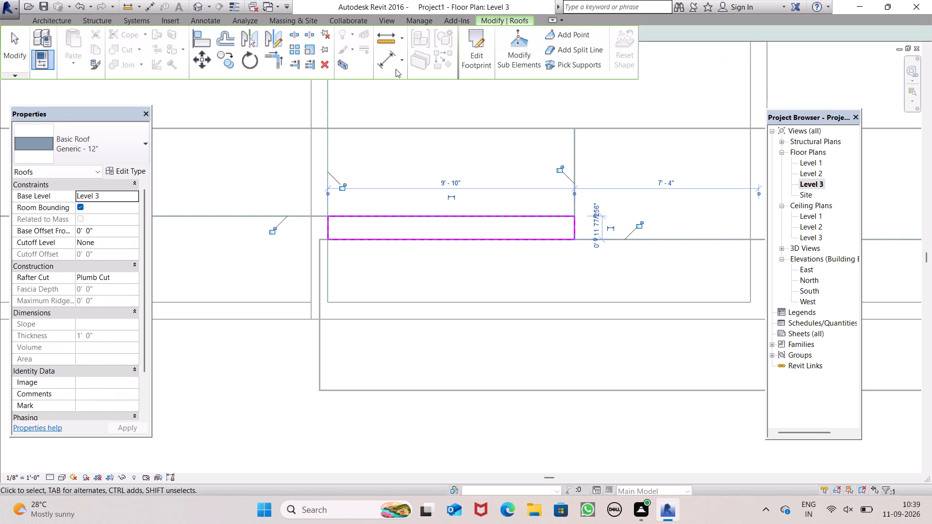
scroll(419, 140, "down", 8)
left_click(430, 316)
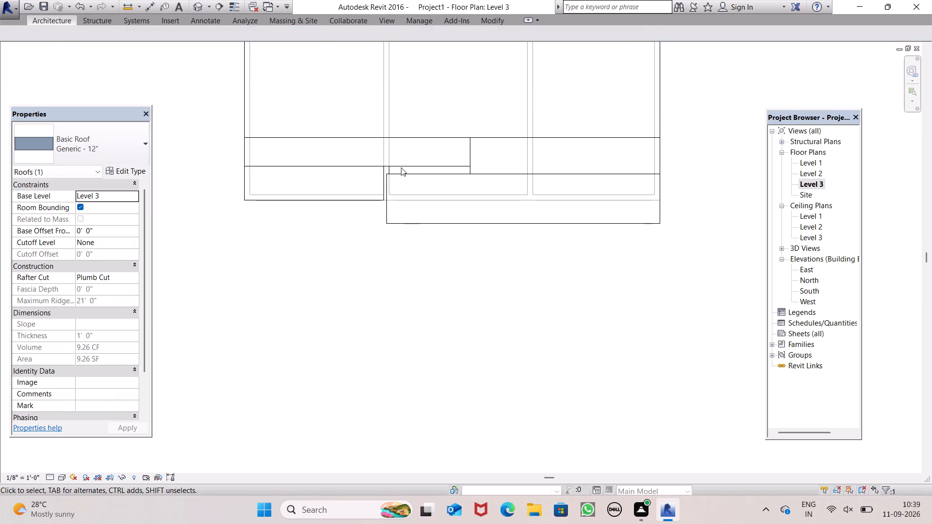
Examine the new footprint roofs and the south-side extrusions in 3D from the front and above.
double_click(68, 20)
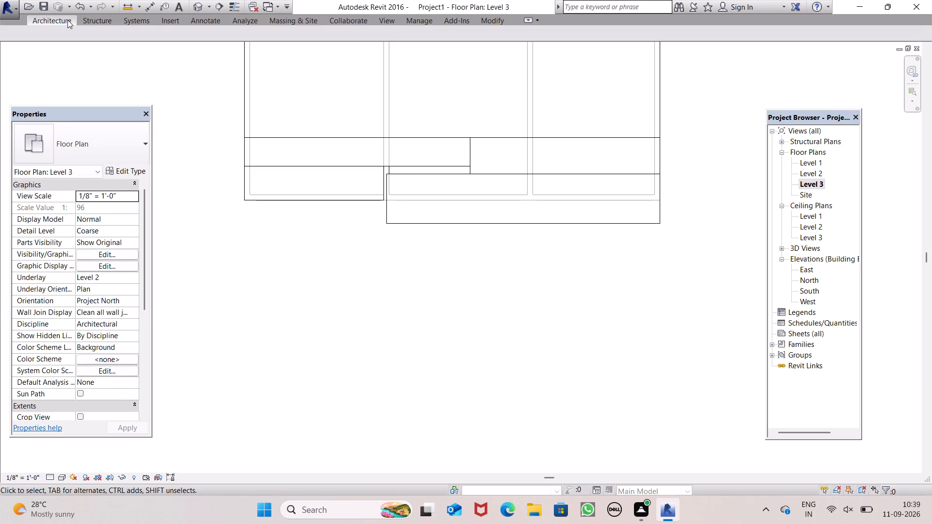
left_click(196, 5)
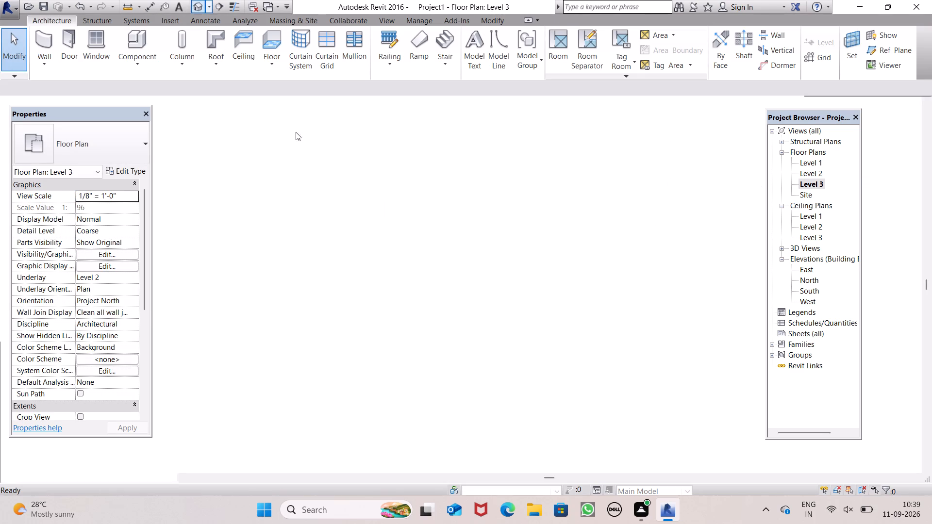
scroll(353, 220, "down", 6)
scroll(553, 288, "down", 2)
middle_click_drag(545, 284, 509, 149)
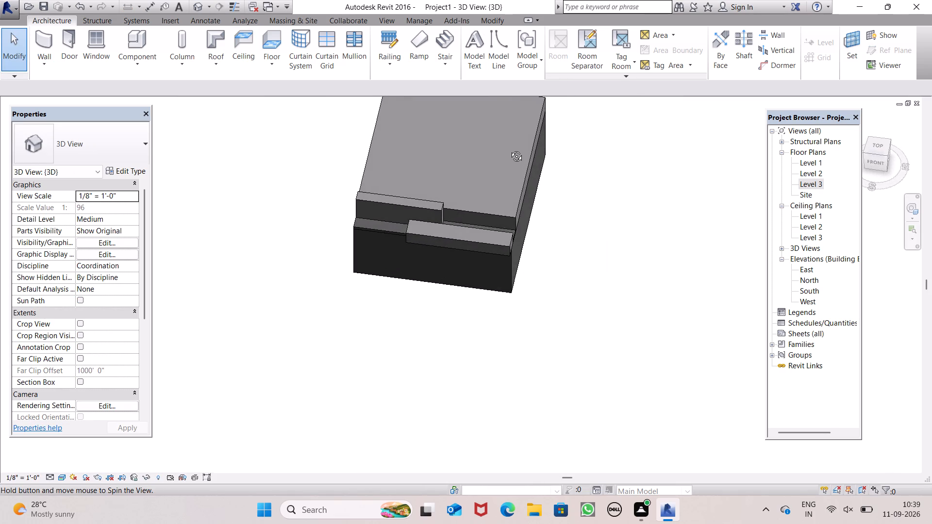
middle_click_drag(509, 149, 519, 96)
scroll(516, 134, "up", 1, "shift")
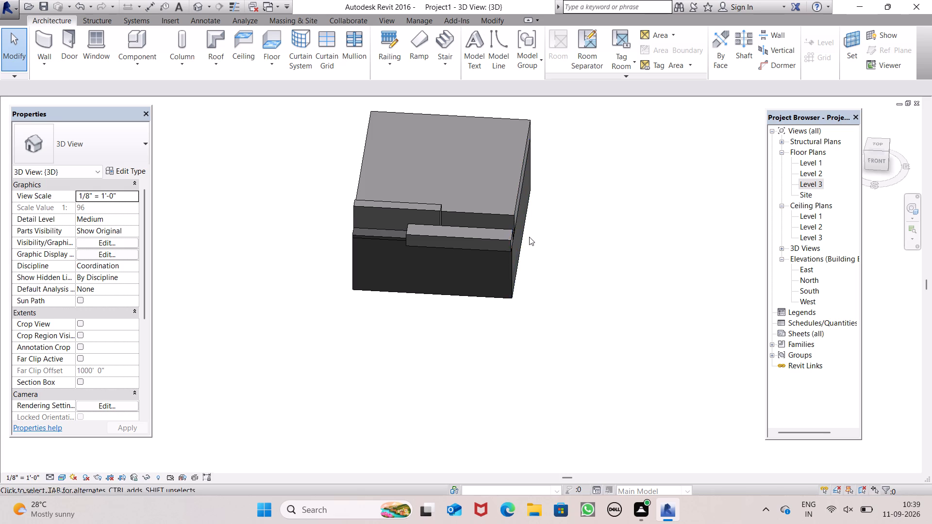
scroll(528, 239, "up", 1)
scroll(457, 228, "up", 3)
scroll(539, 237, "up", 1)
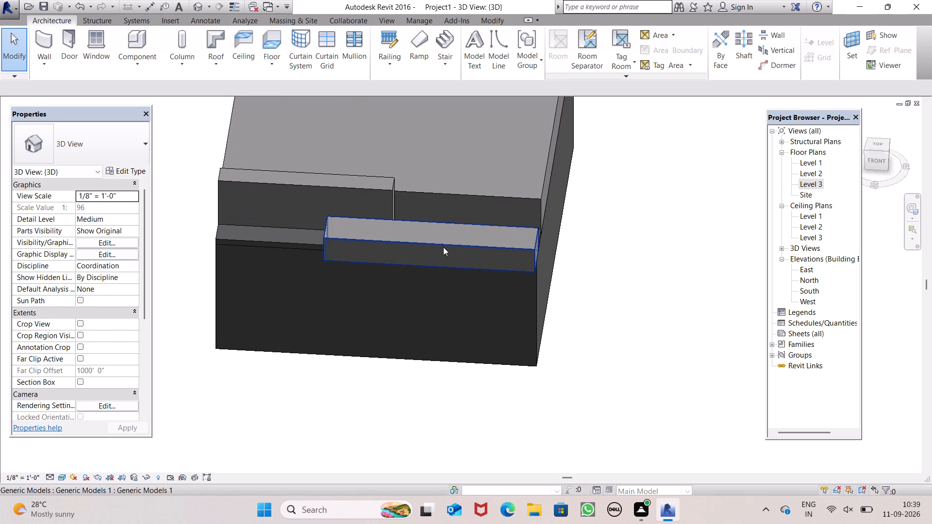
scroll(424, 198, "up", 1)
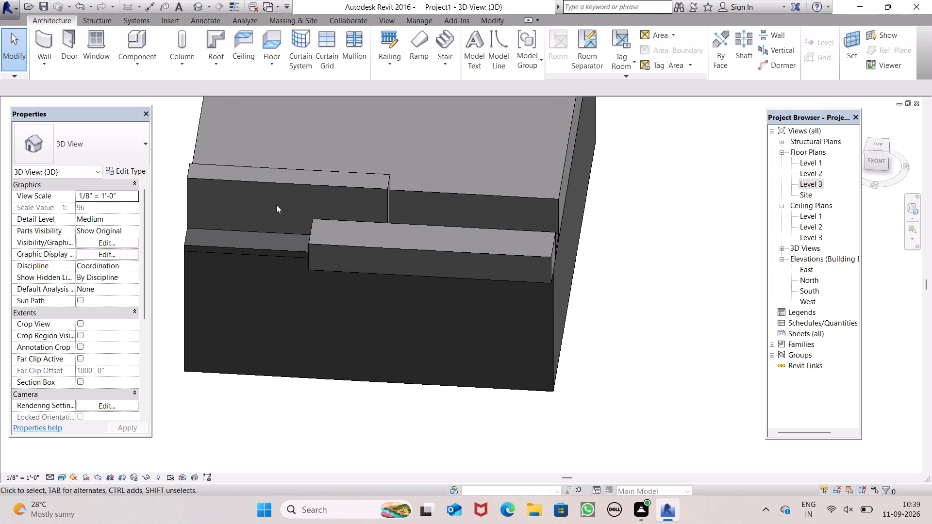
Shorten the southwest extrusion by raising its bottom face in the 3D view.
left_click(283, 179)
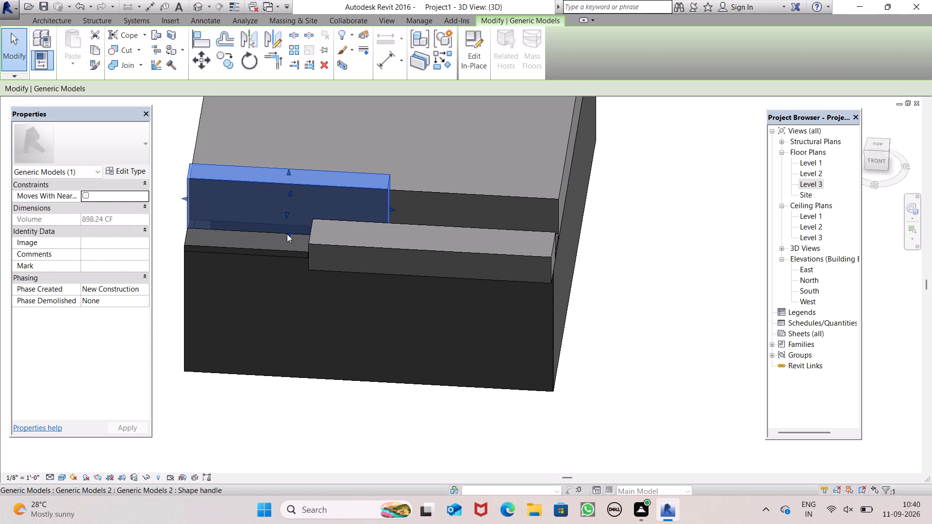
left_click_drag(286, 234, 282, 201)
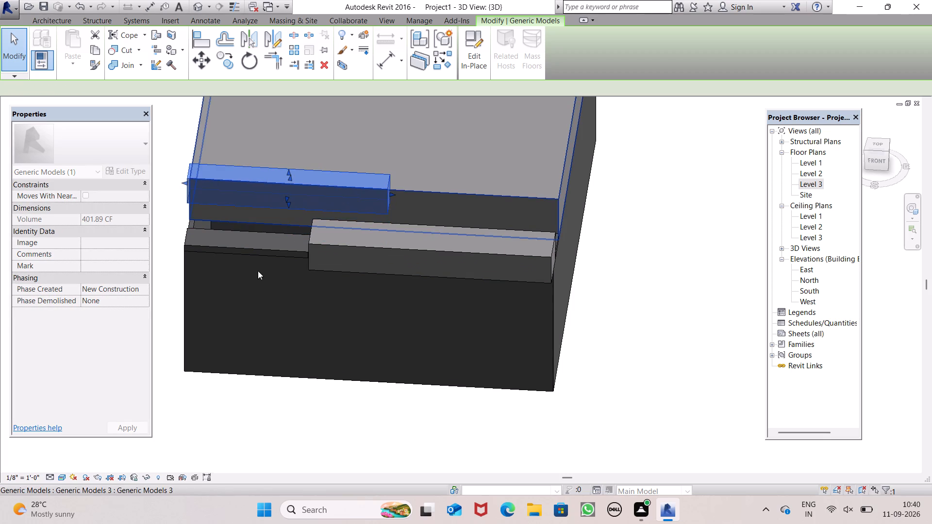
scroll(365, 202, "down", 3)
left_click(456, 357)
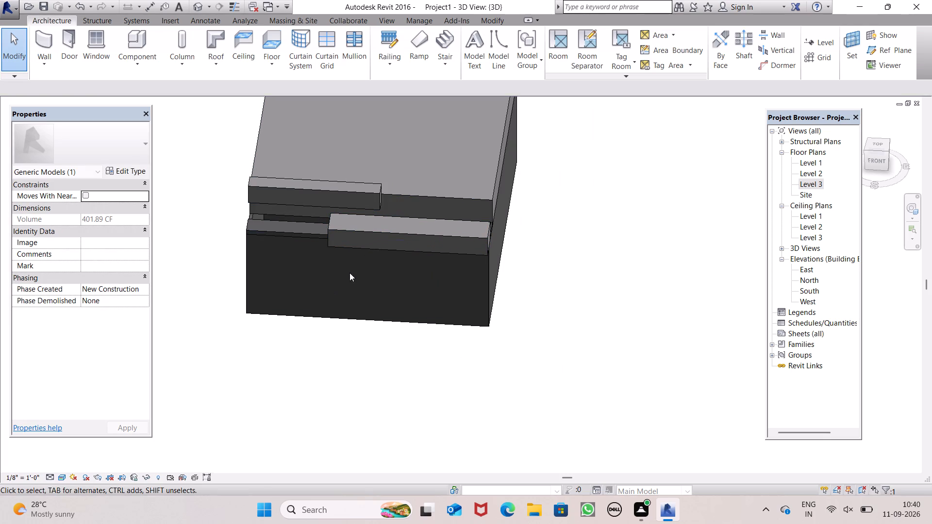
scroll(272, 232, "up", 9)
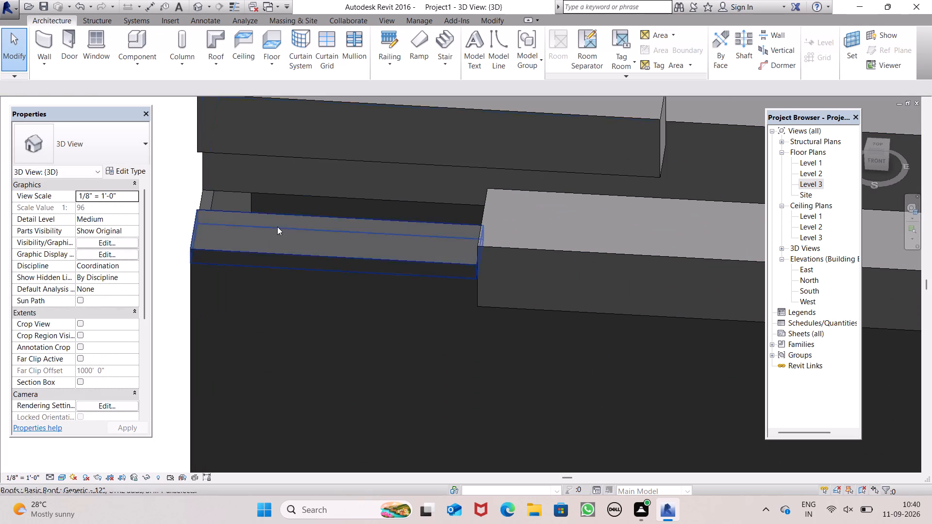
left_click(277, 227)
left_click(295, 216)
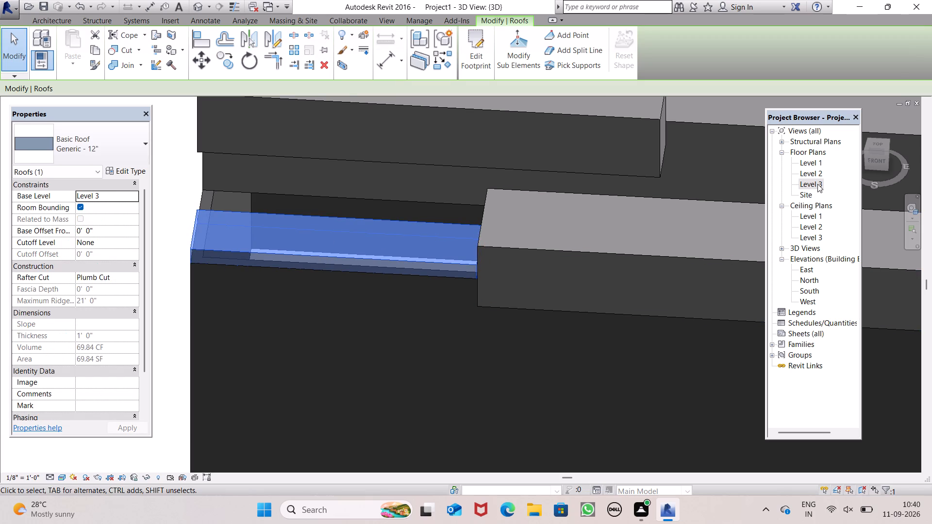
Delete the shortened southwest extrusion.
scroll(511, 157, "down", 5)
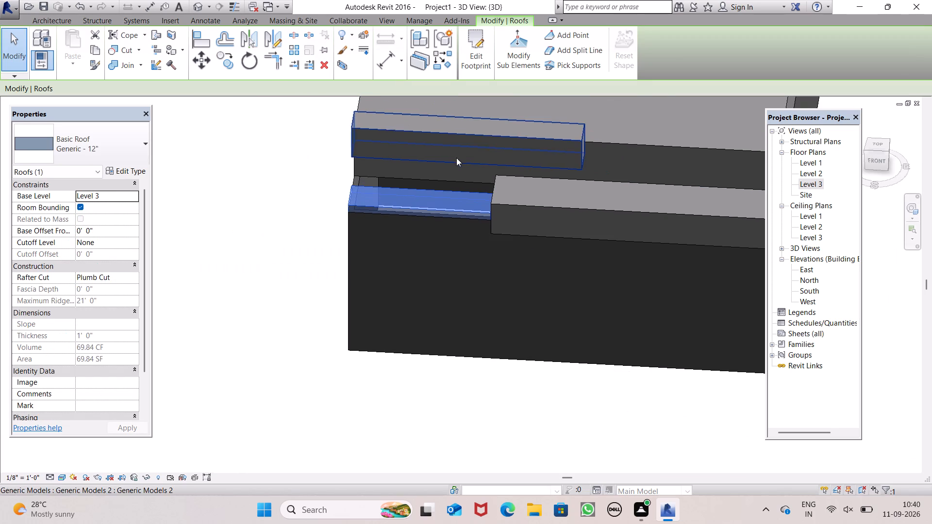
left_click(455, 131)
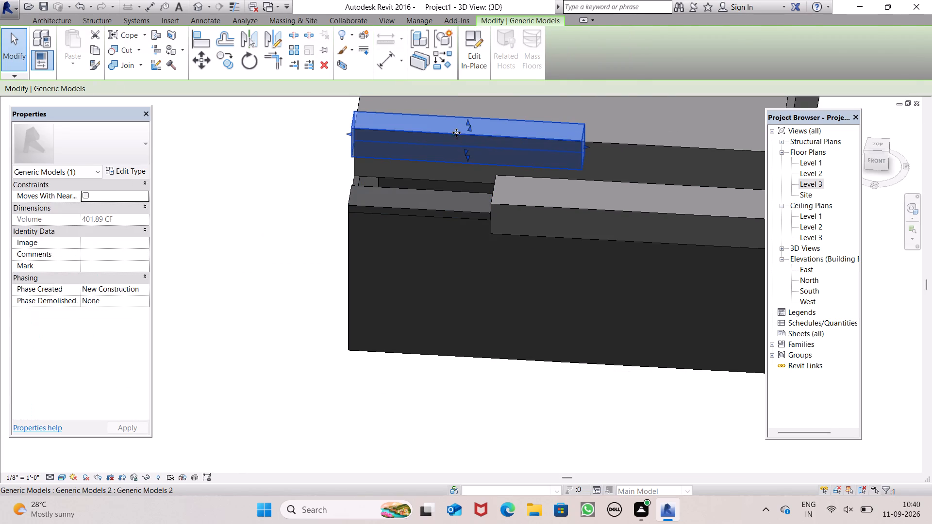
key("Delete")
Open the Level 3 floor plan.
scroll(534, 155, "down", 4)
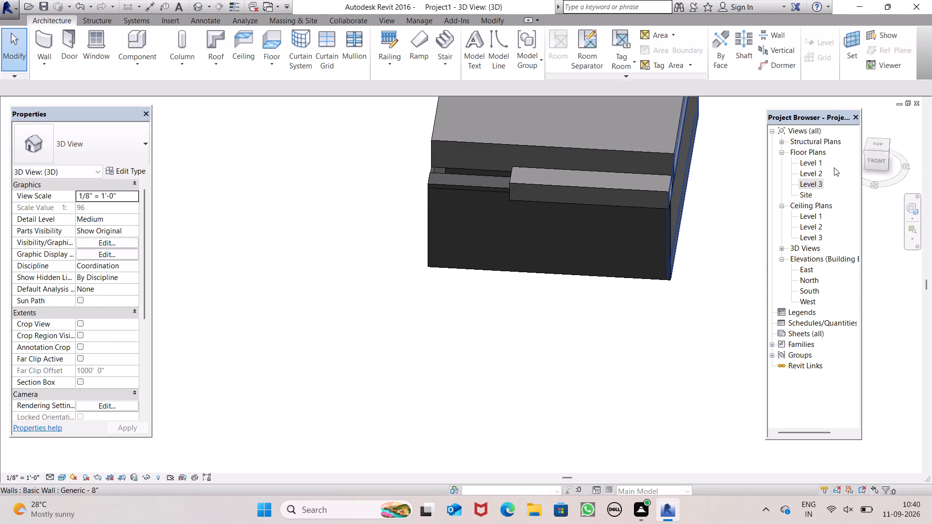
double_click(818, 183)
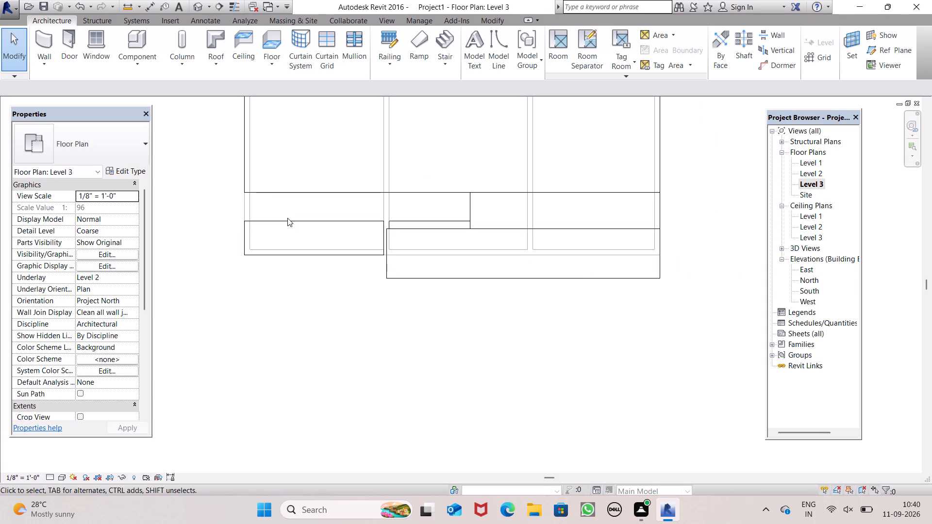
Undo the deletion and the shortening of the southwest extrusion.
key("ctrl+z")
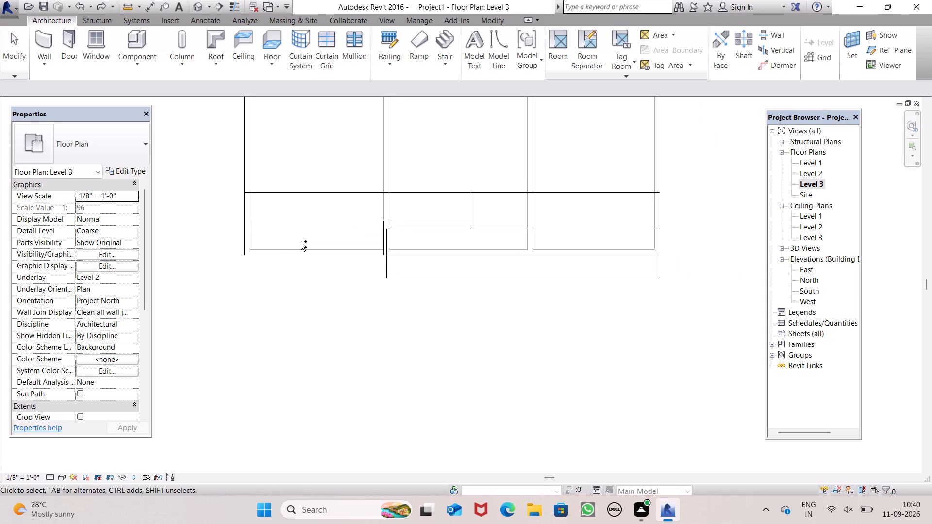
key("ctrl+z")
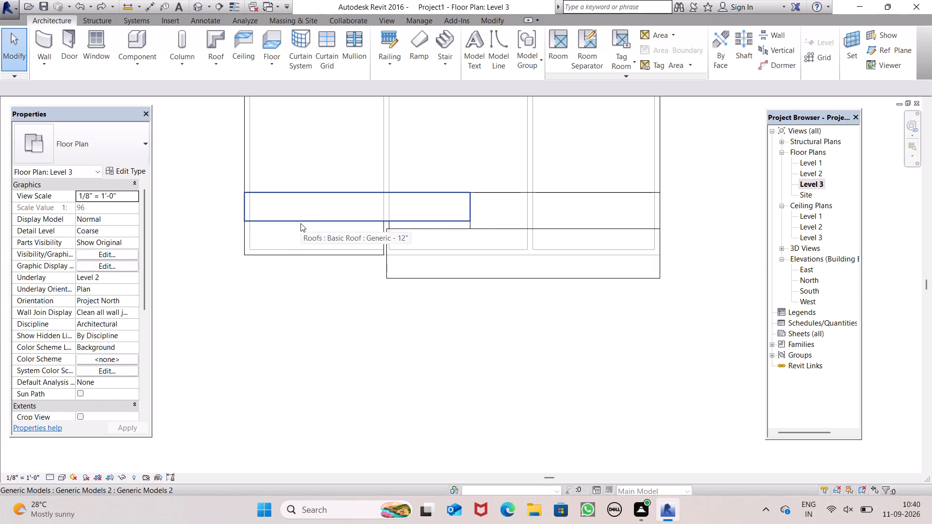
Move the south face of the southwest extrusion northward past its north face, so it sits behind the original north edge.
left_click(301, 219)
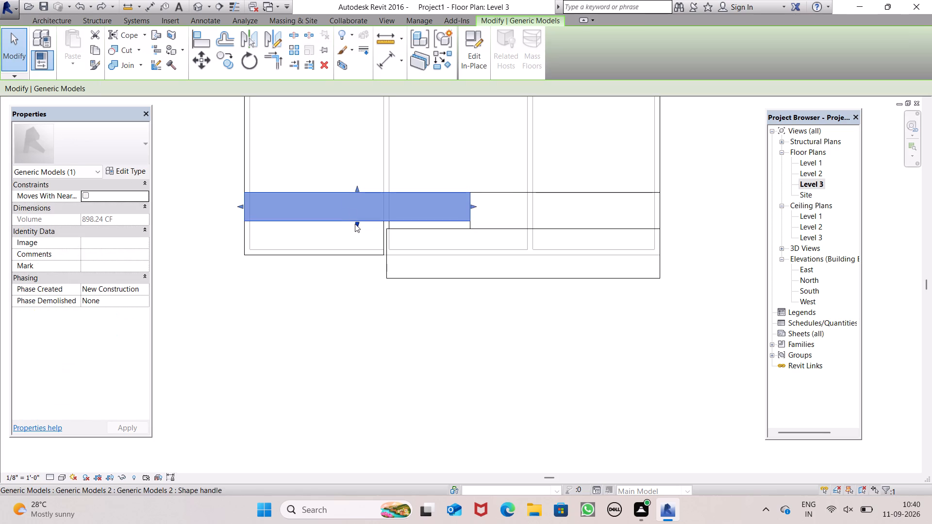
left_click_drag(355, 224, 353, 177)
left_click_drag(353, 177, 353, 169)
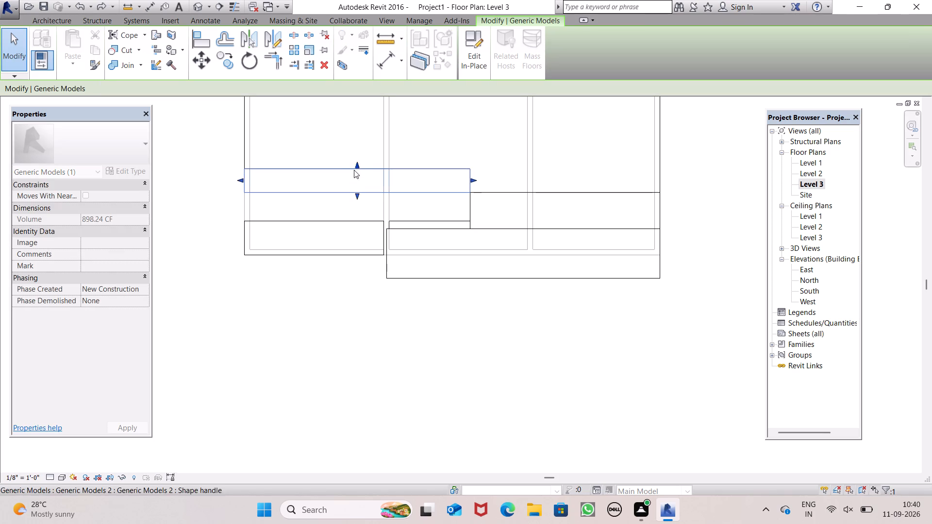
left_click_drag(383, 317, 385, 311)
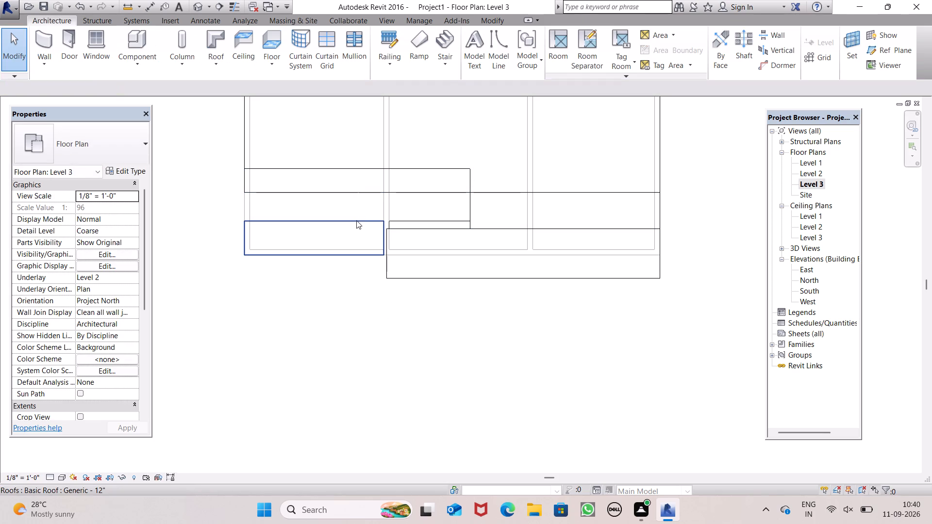
Edit the footprint of the southwest corner roof and delete all four of its existing boundary lines.
double_click(356, 220)
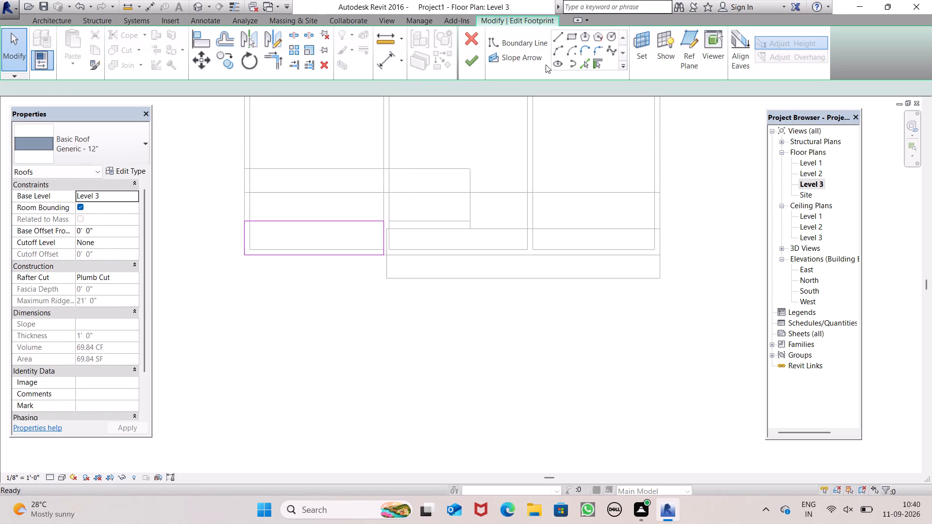
left_click(571, 38)
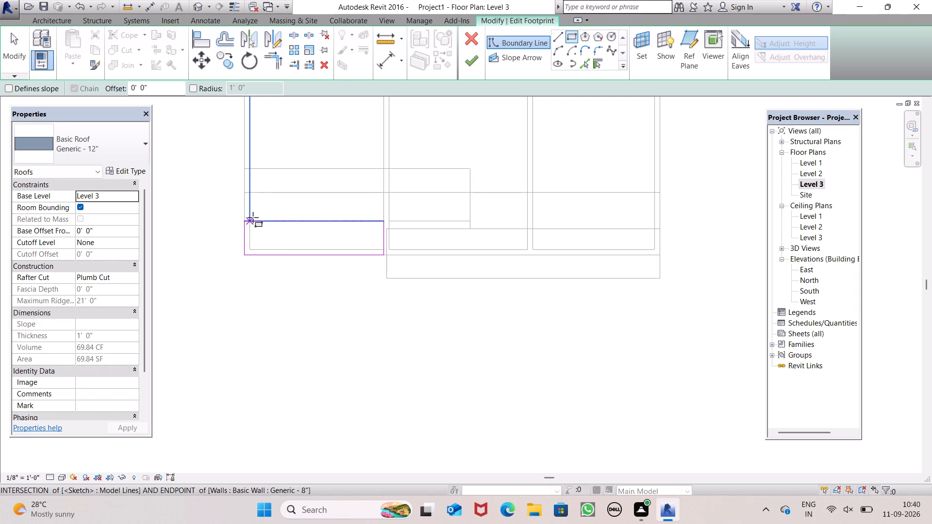
key("space")
key("Escape")
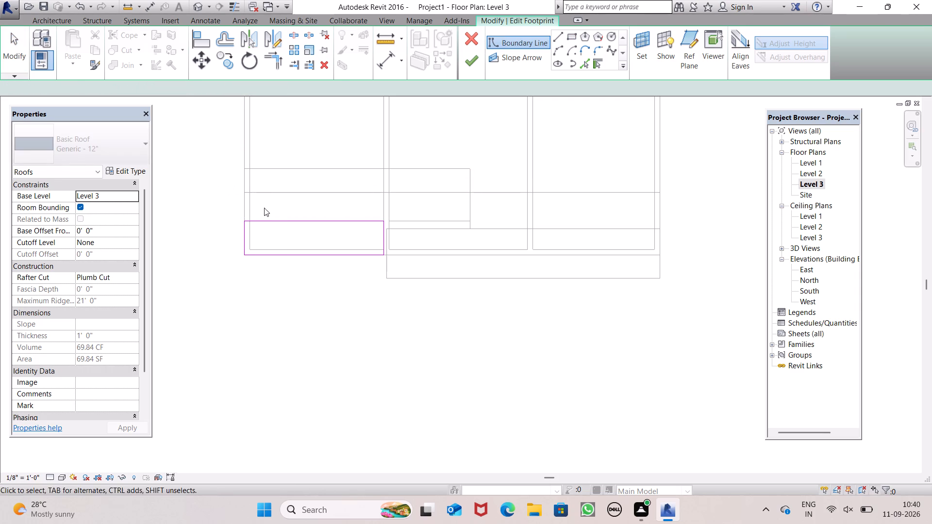
left_click(269, 218)
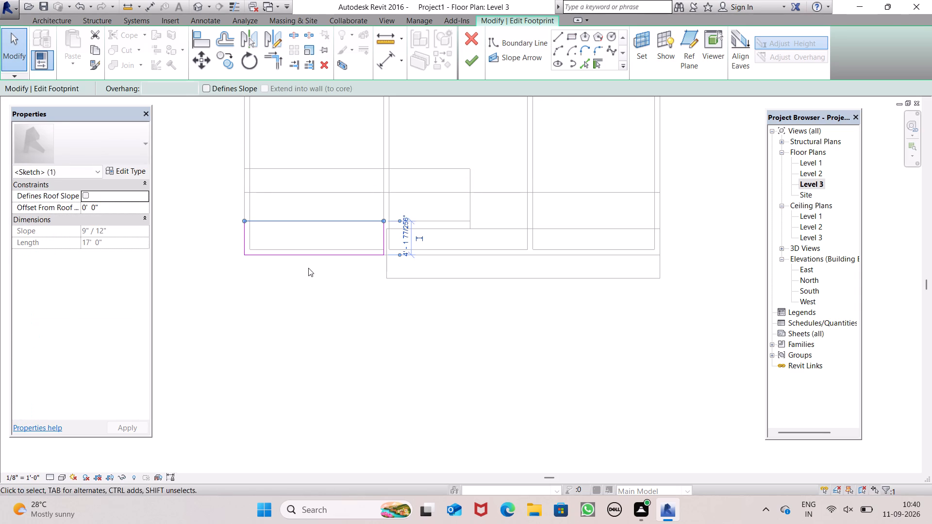
key("Delete")
left_click(289, 255)
key("Delete")
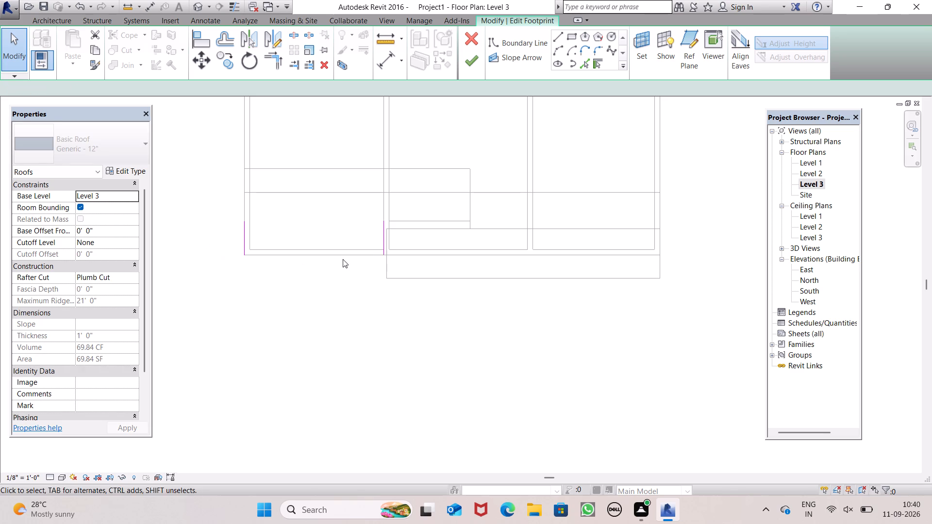
scroll(389, 249, "up", 8)
left_click(372, 260)
key("Delete")
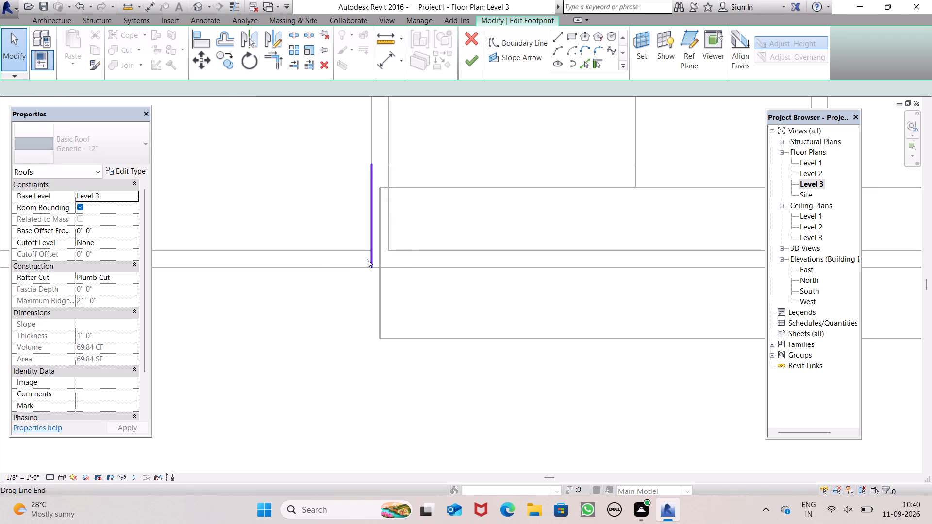
scroll(387, 245, "down", 8)
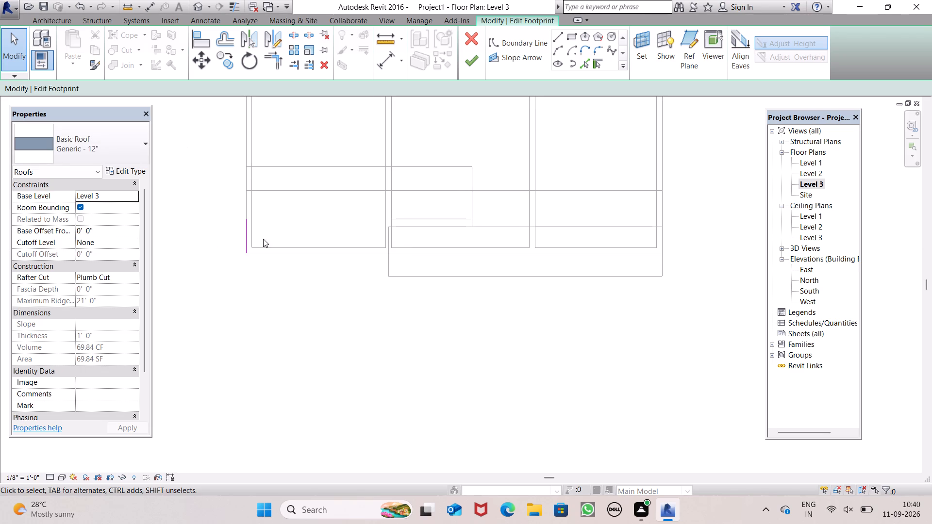
left_click(245, 238)
key("Delete")
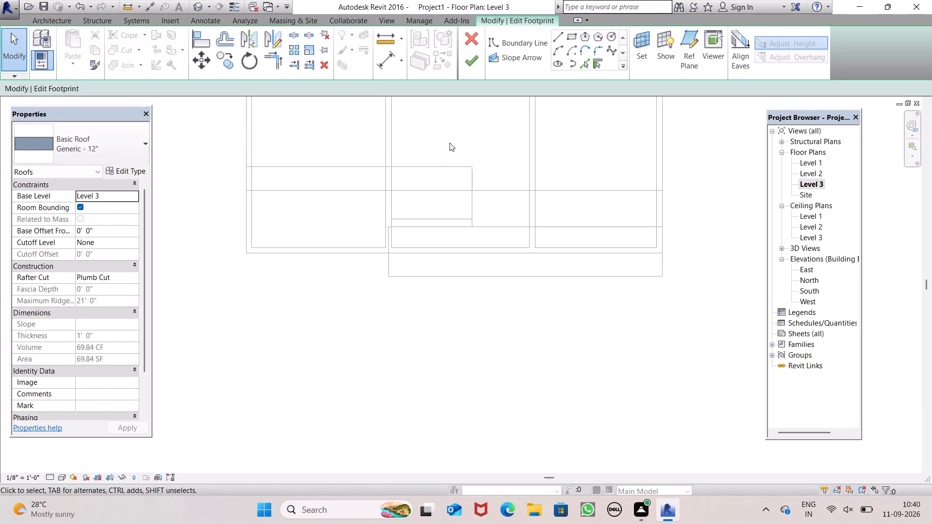
Redraw the southwest roof boundary as a 17'-0" by about 7'-7" rectangle reaching the moved extrusion, and finish the footprint.
left_click(573, 36)
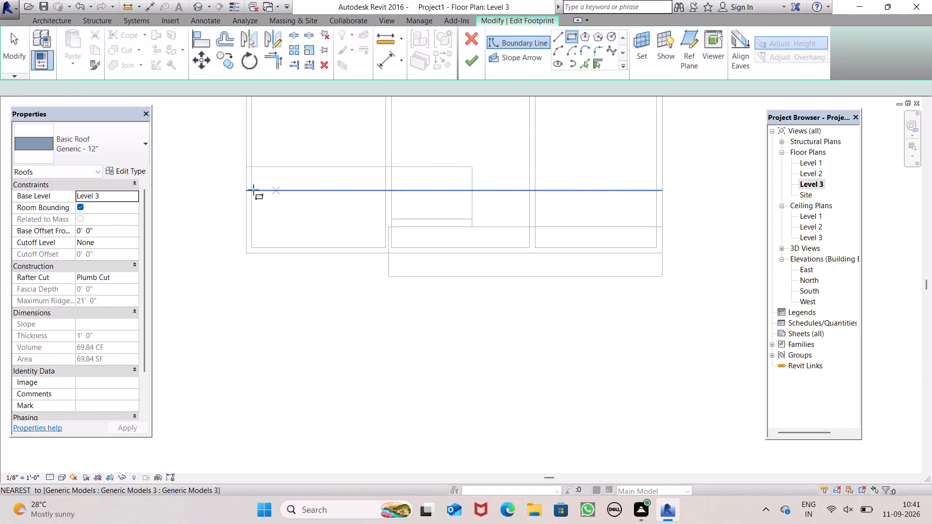
left_click(244, 191)
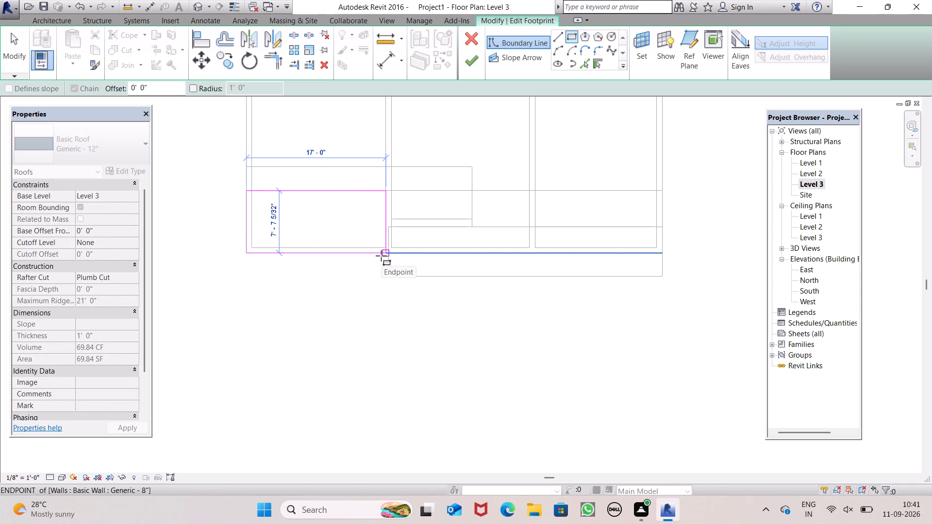
left_click(382, 256)
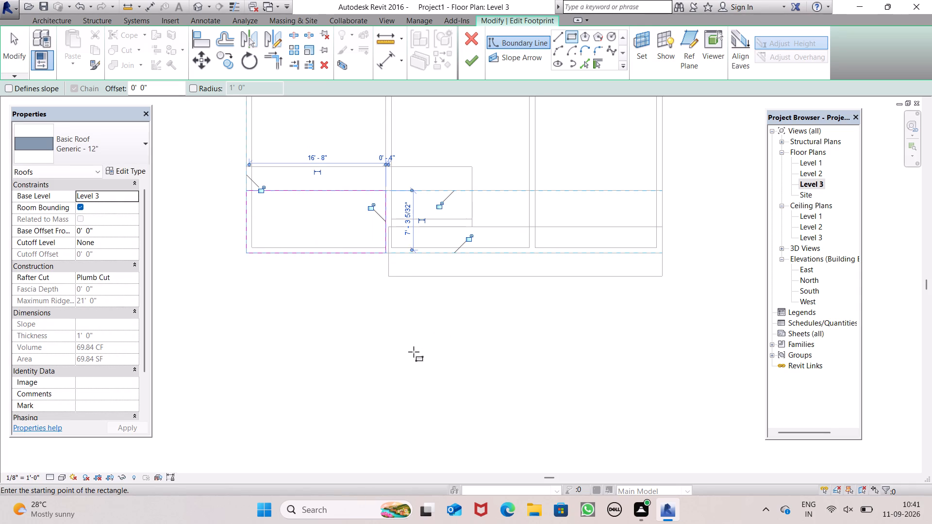
key("Escape")
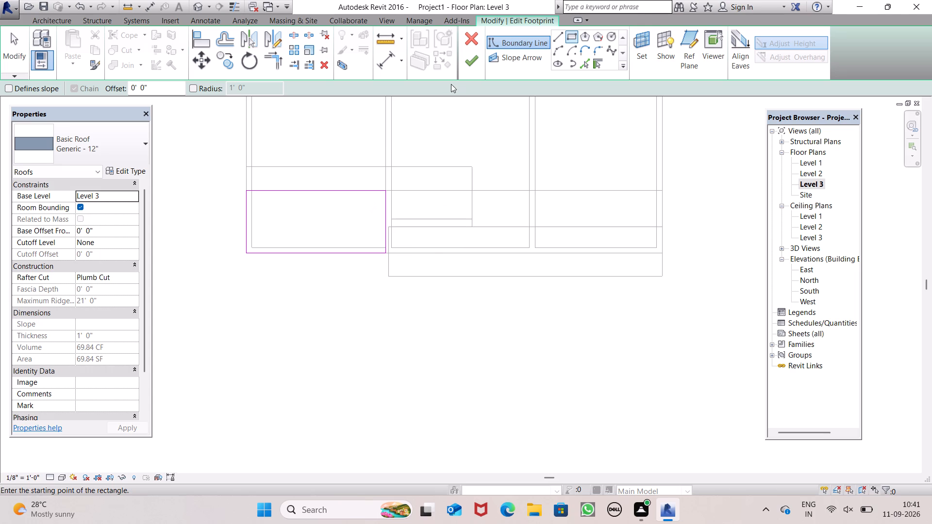
left_click(478, 61)
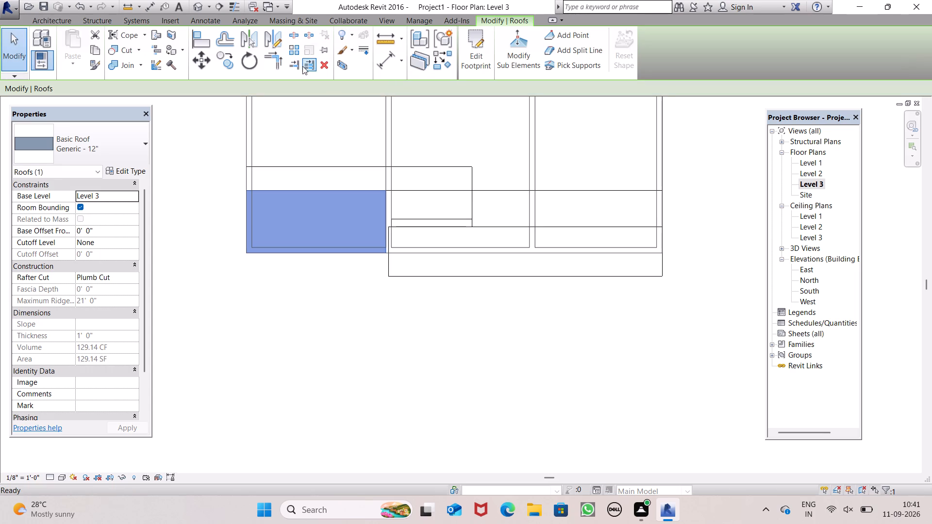
Examine the southwest roof and how it meets the south-side extrusions in the 3D view.
left_click(198, 4)
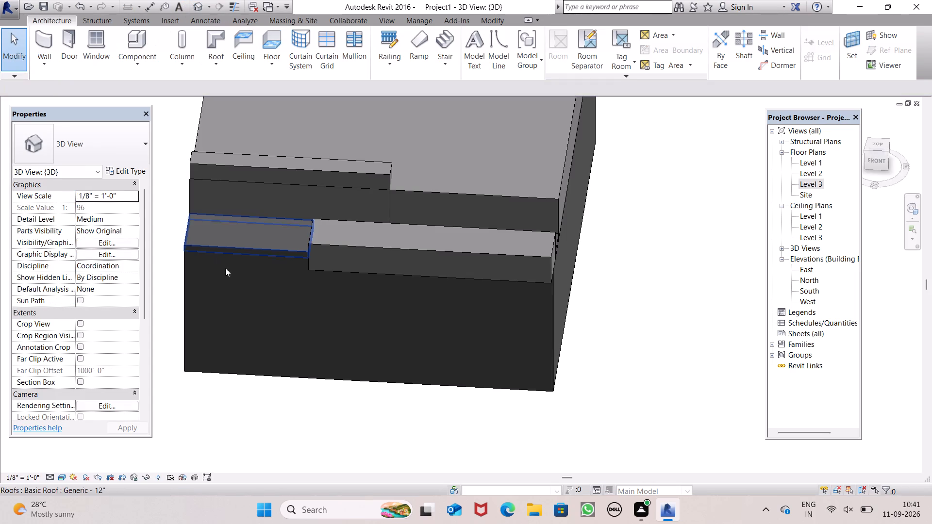
scroll(338, 238, "down", 1)
scroll(339, 226, "up", 5)
scroll(341, 219, "down", 2)
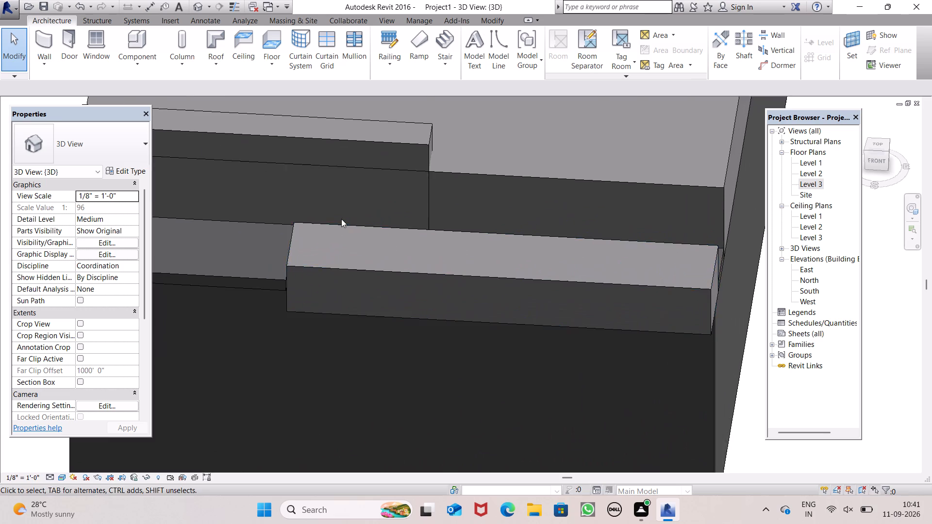
scroll(341, 219, "down", 4)
scroll(429, 257, "down", 1)
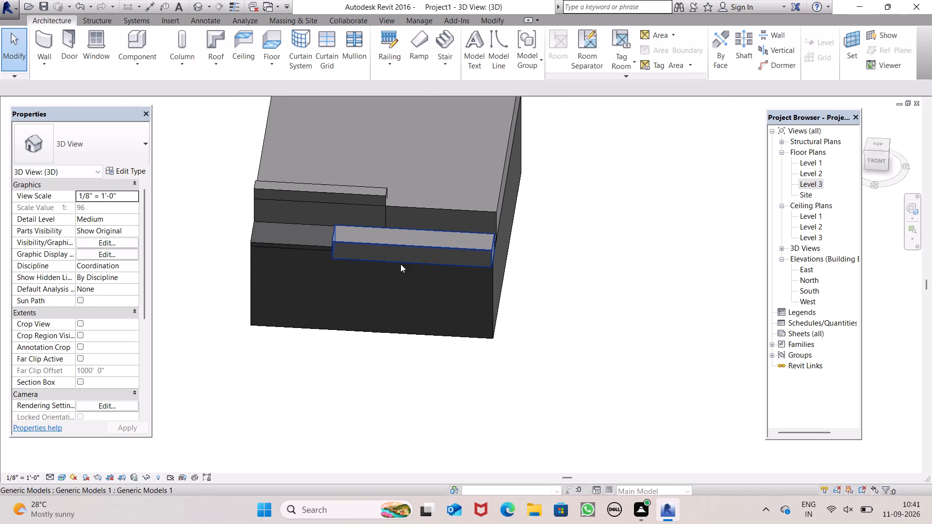
scroll(414, 302, "down", 1)
middle_click_drag(413, 300, 338, 429, "shift")
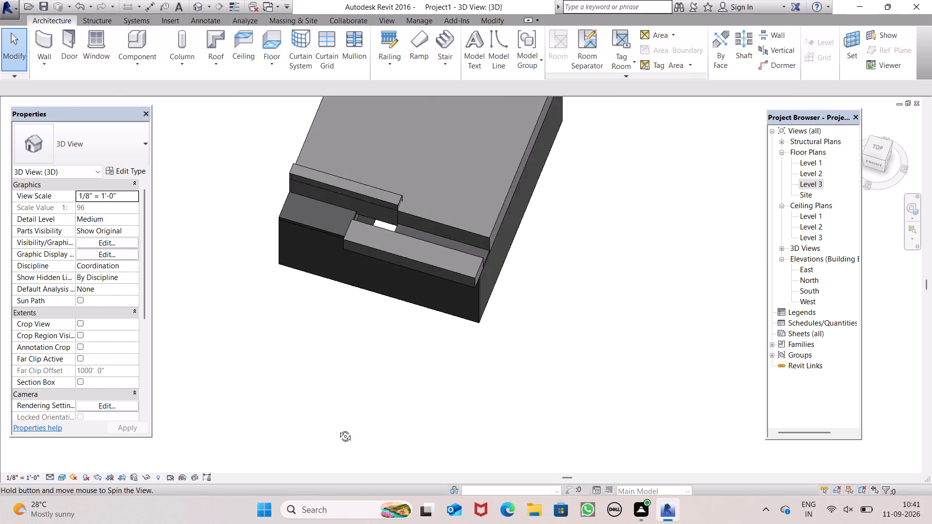
middle_click_drag(338, 429, 373, 428, "shift")
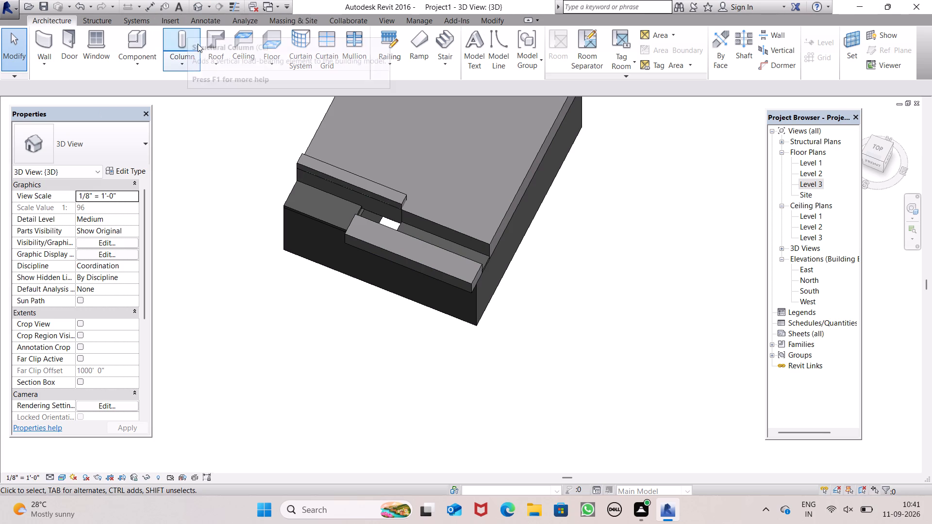
Return to the Level 3 floor plan and delete the narrow roof strip just north of the southeast extrusion.
double_click(803, 179)
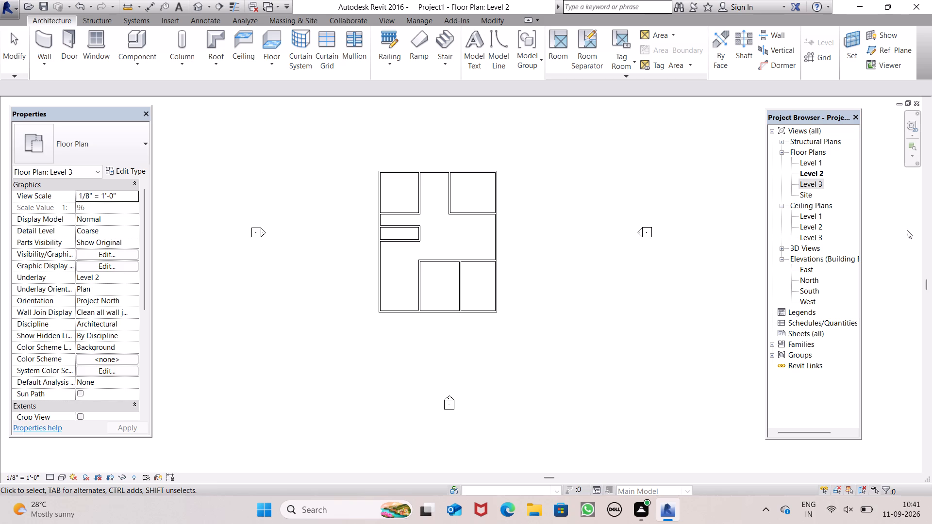
left_click(819, 186)
left_click(819, 186)
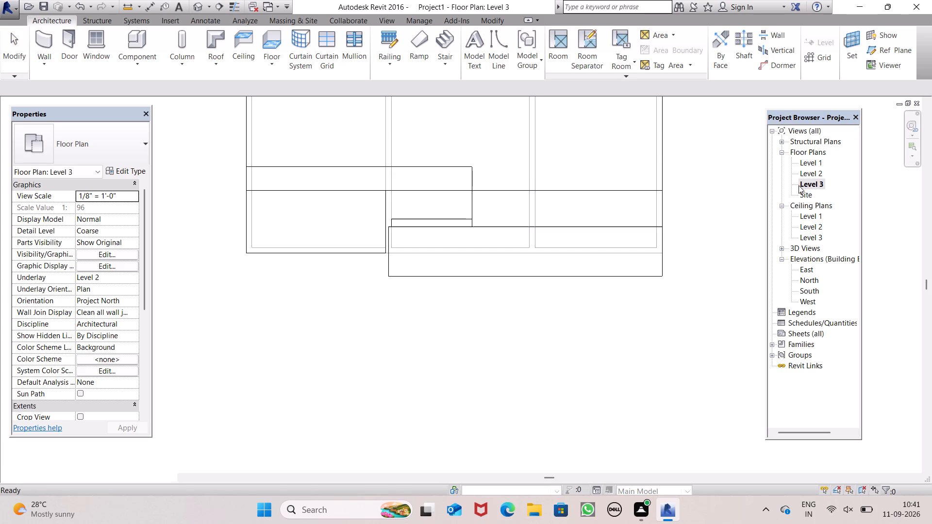
scroll(798, 185, "up", 2)
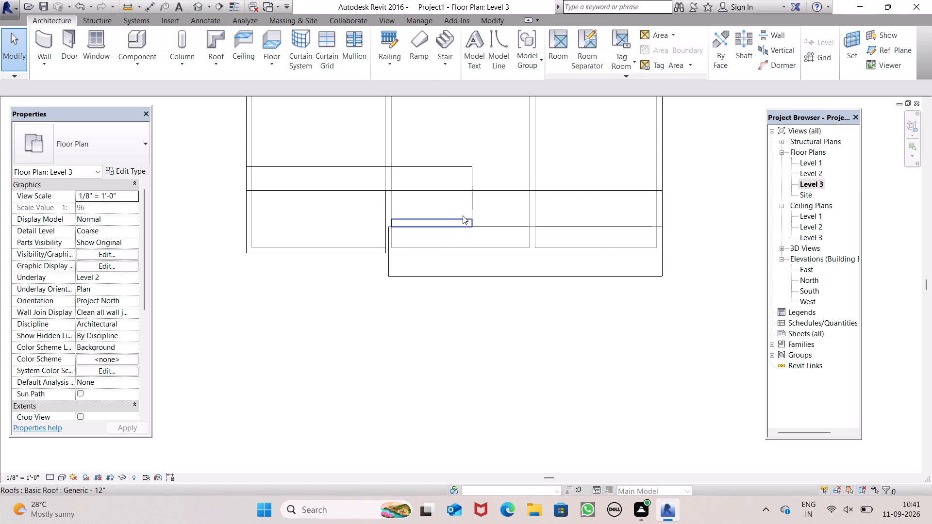
left_click(461, 216)
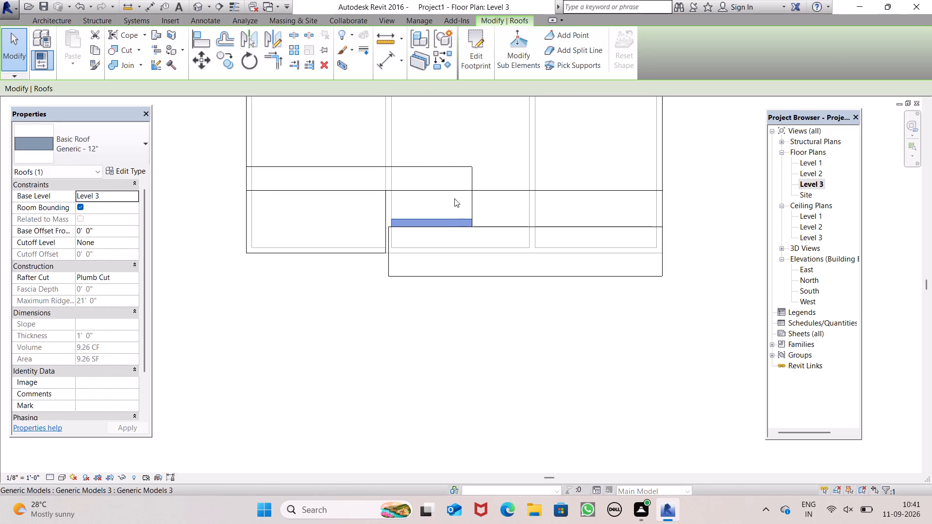
key("Delete")
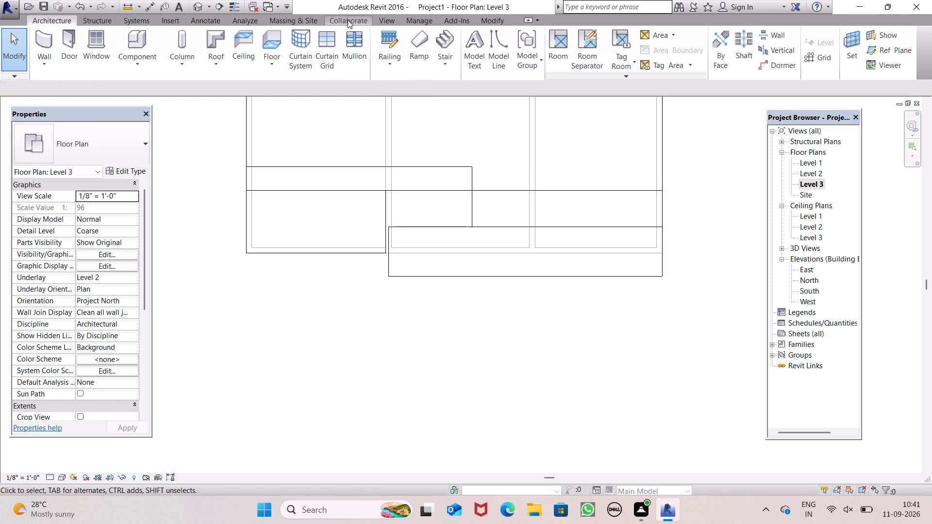
Create a Level 3 footprint roof from a 9'-10" by about 4'-5" rectangle in the gap north of the southeast extrusion's west end.
left_click(212, 60)
left_click(253, 88)
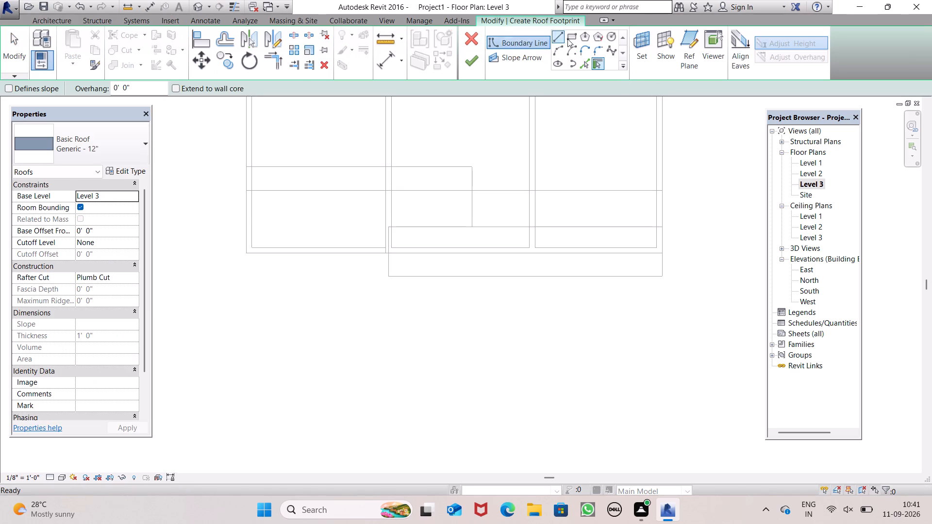
left_click(570, 33)
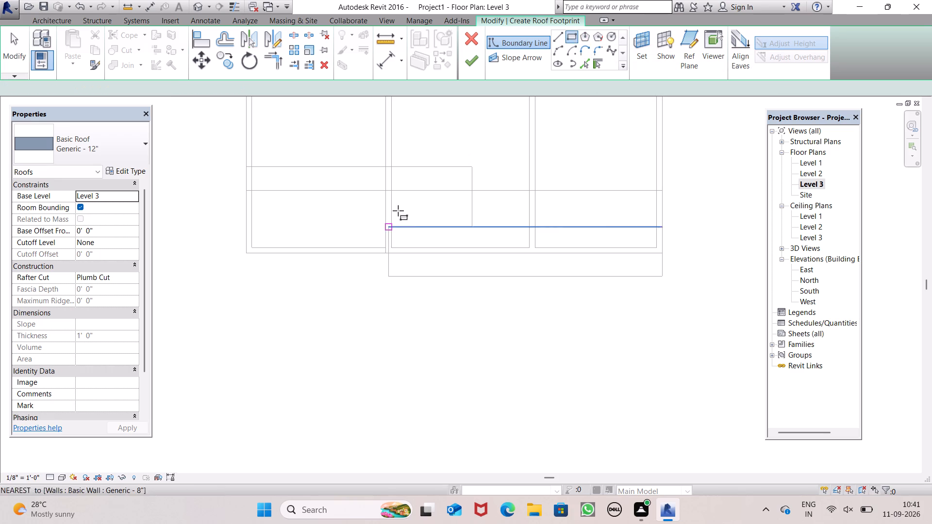
left_click(390, 186)
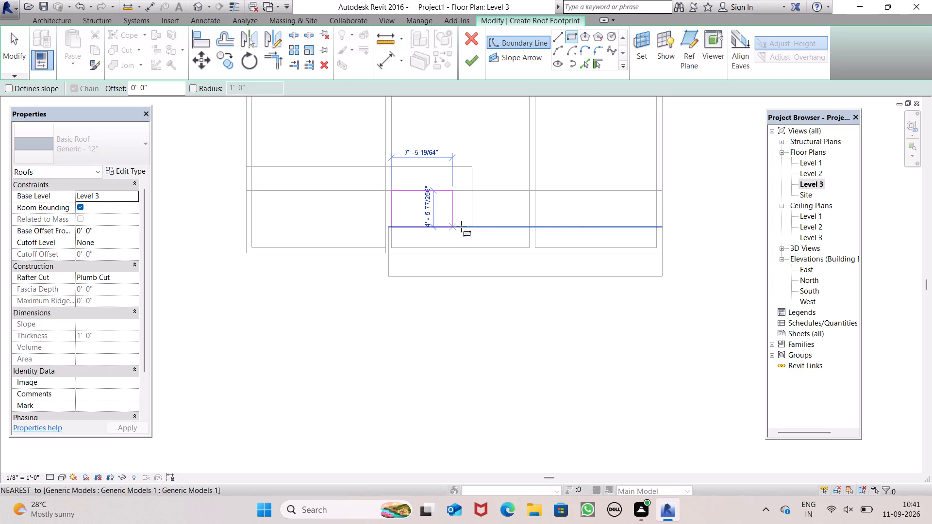
left_click(473, 225)
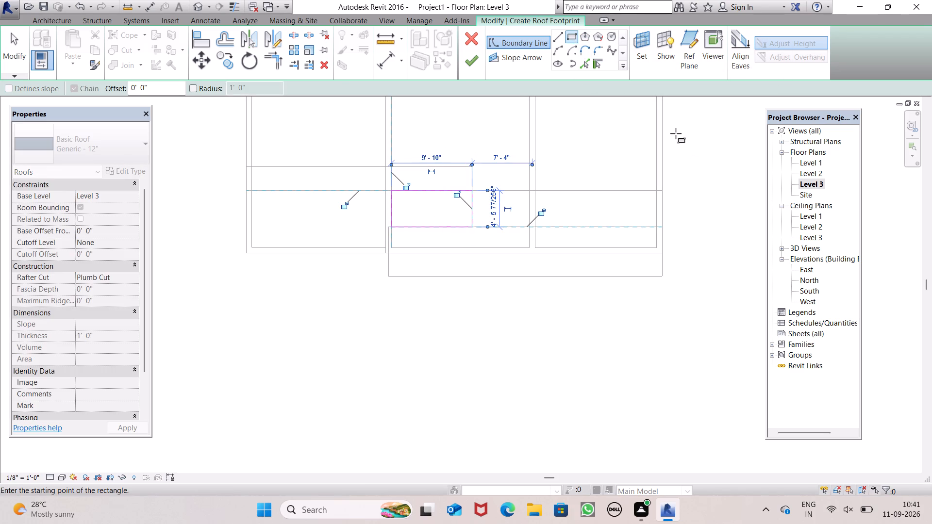
left_click(472, 64)
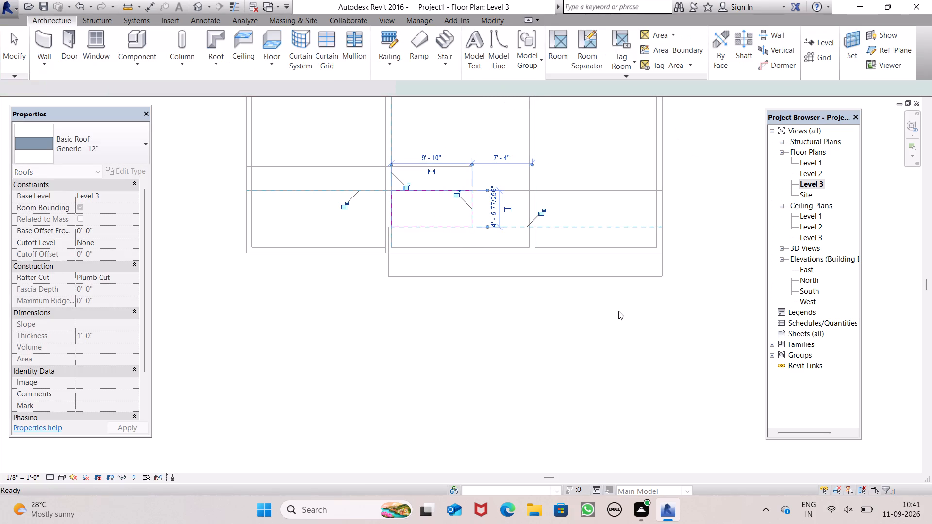
left_click(471, 298)
Stretch the southeast extrusion's west face to align with the east edge of the southwest roof.
scroll(542, 272, "down", 1)
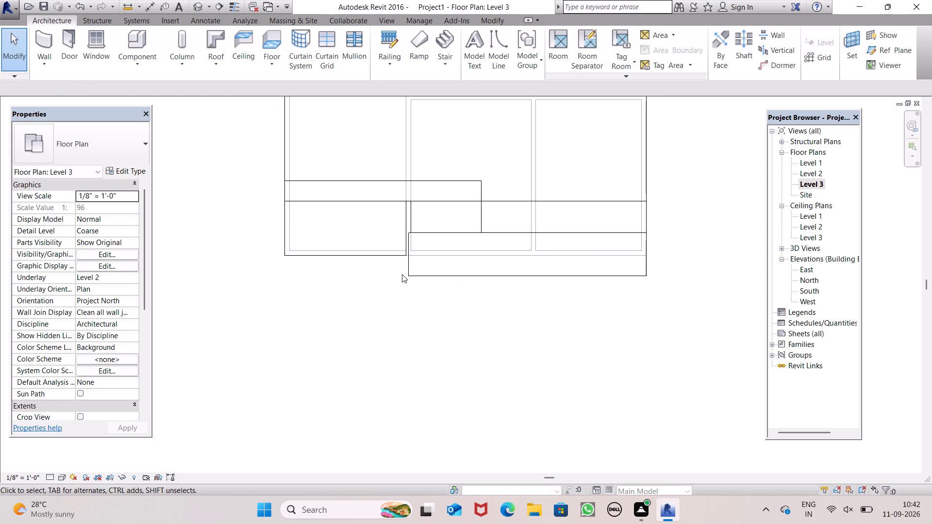
left_click(409, 268)
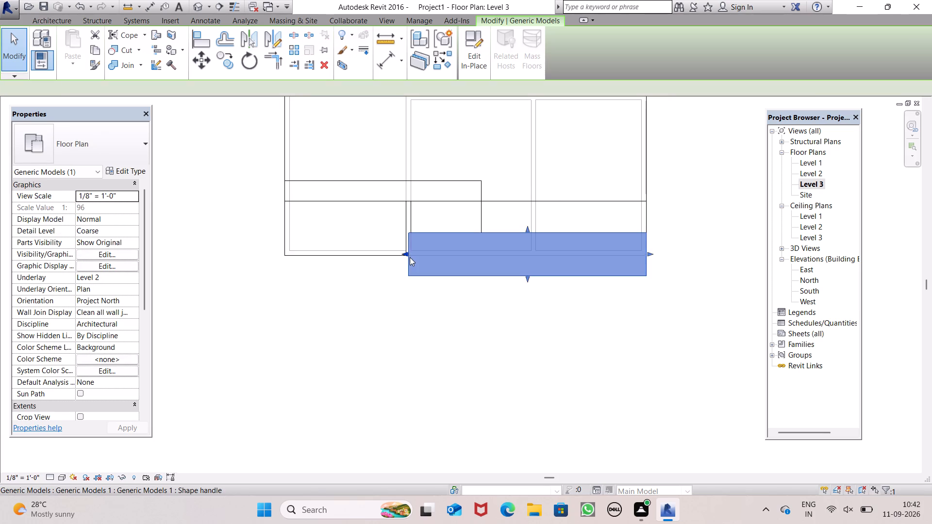
scroll(410, 256, "up", 13)
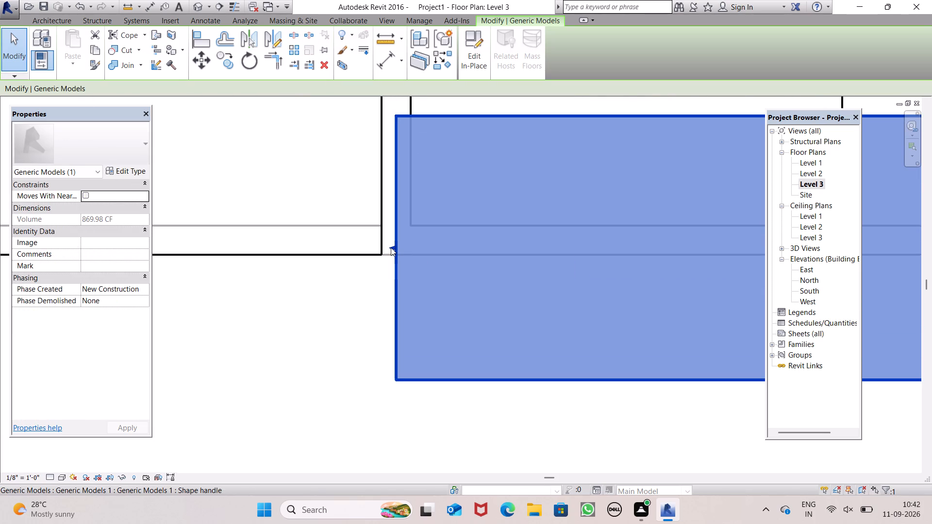
left_click_drag(391, 247, 382, 252)
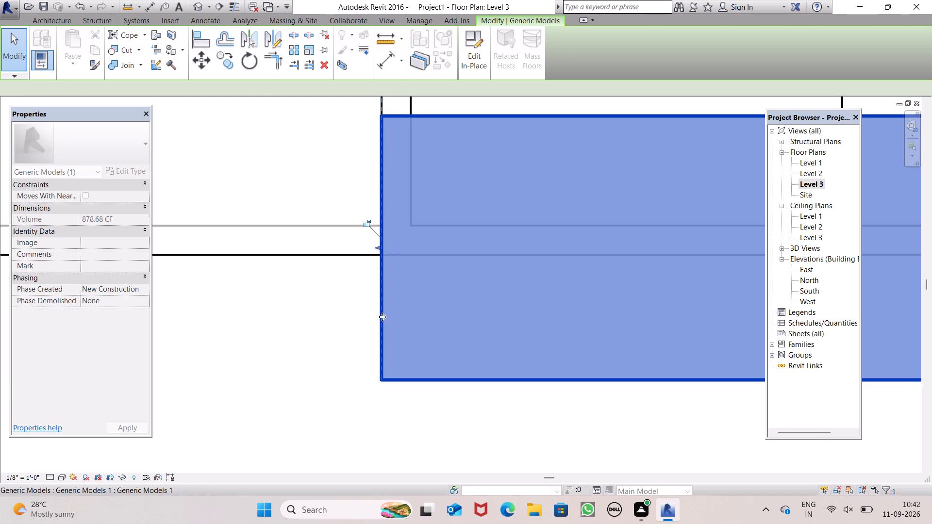
Examine the southeast extrusion's west end and how it meets the adjoining Level 3 roofs in the 3D view.
left_click(376, 319)
scroll(564, 222, "down", 8)
scroll(599, 200, "down", 8)
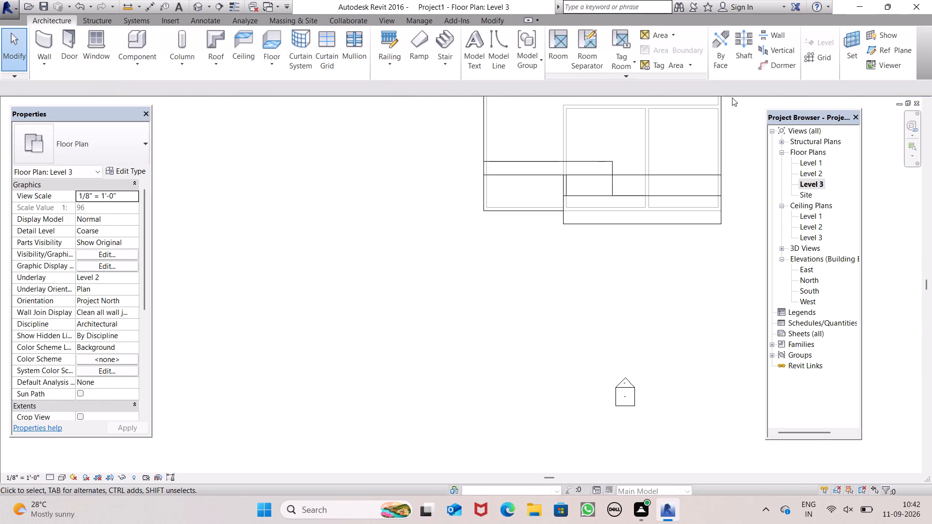
left_click(202, 8)
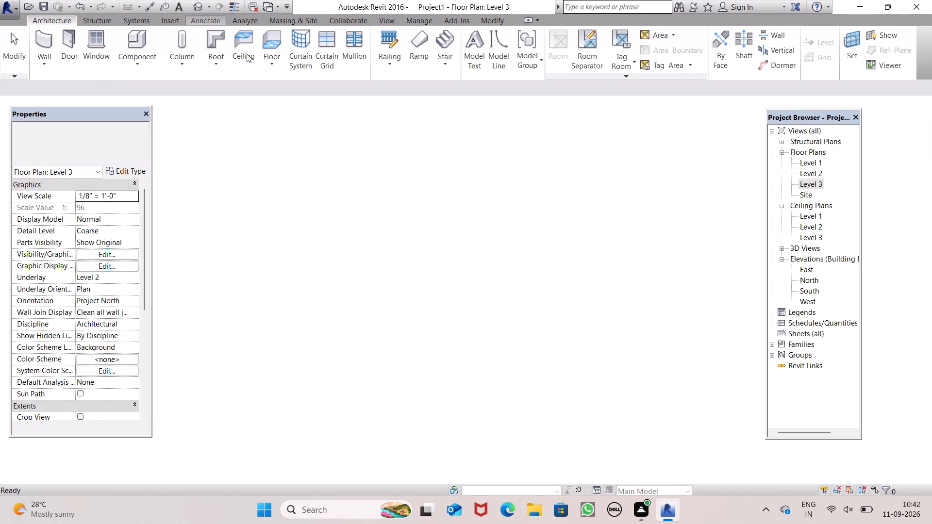
scroll(323, 92, "down", 1)
scroll(330, 109, "up", 1)
scroll(365, 134, "down", 2)
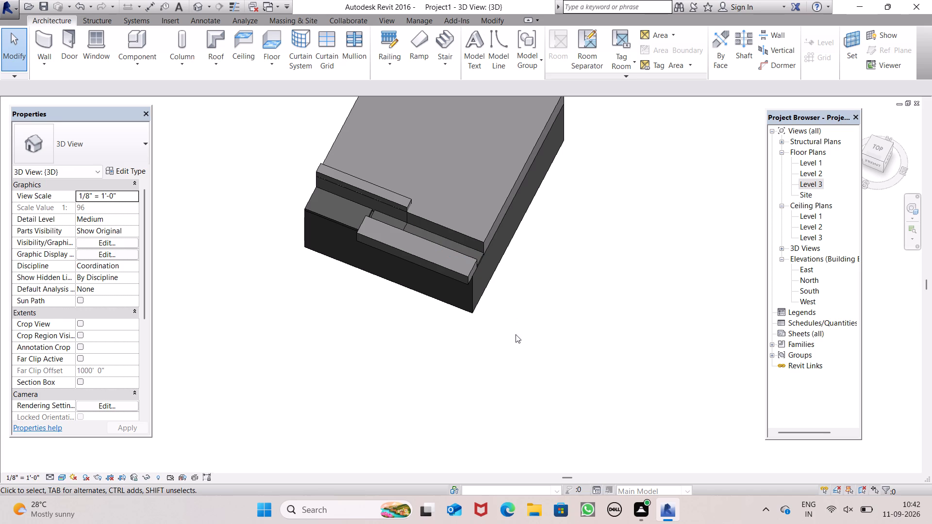
middle_click_drag(516, 334, 610, 455)
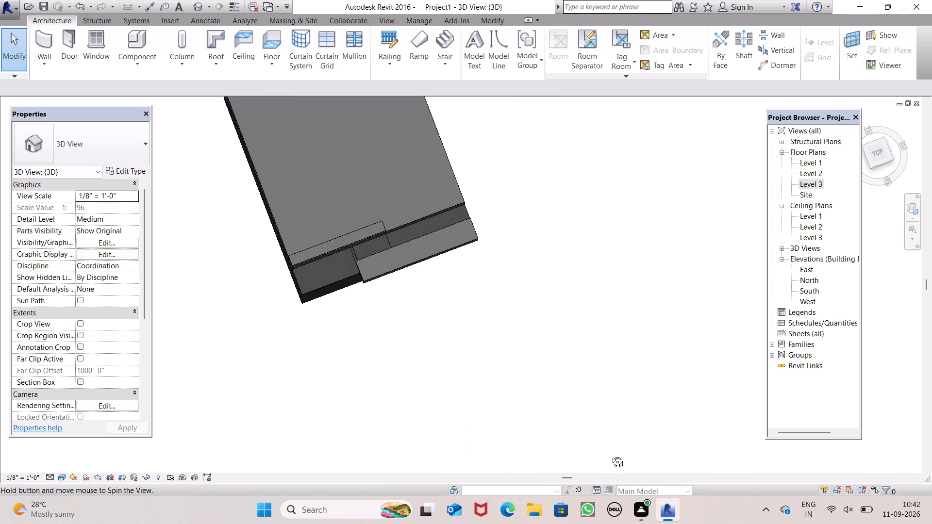
middle_click_drag(610, 455, 610, 454)
scroll(449, 246, "up", 7)
scroll(254, 319, "up", 4)
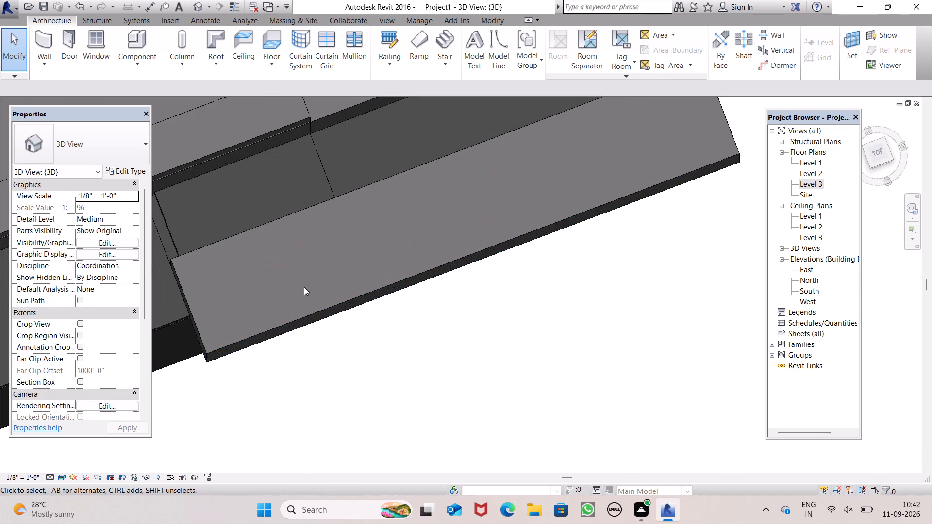
scroll(304, 287, "down", 8)
middle_click_drag(308, 317, 431, 192, "shift")
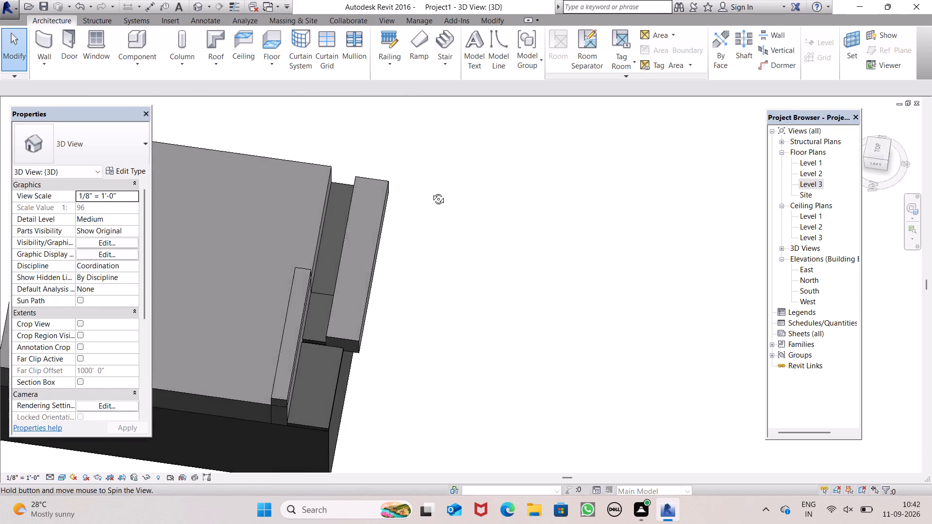
middle_click_drag(431, 192, 398, 107, "shift")
scroll(319, 344, "up", 7)
middle_click_drag(385, 339, 378, 340)
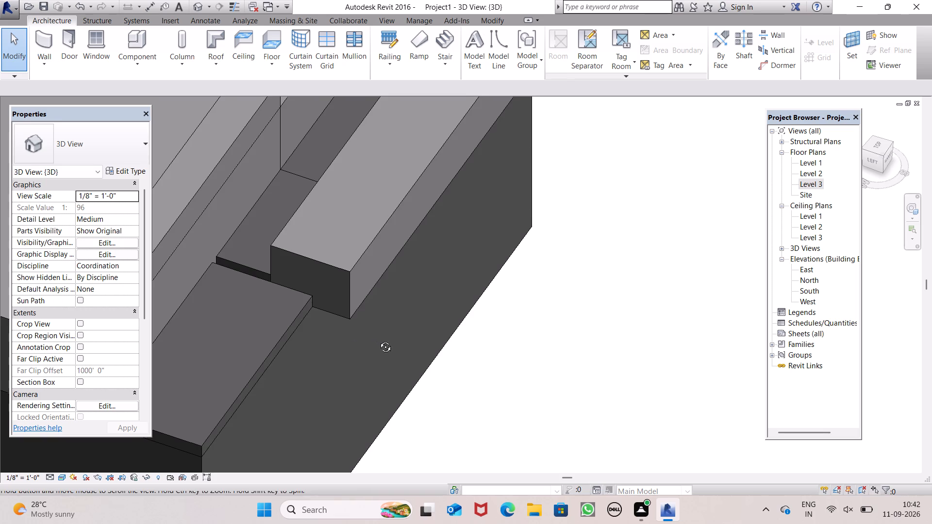
middle_click_drag(378, 340, 298, 272)
scroll(295, 269, "up", 1, "shift")
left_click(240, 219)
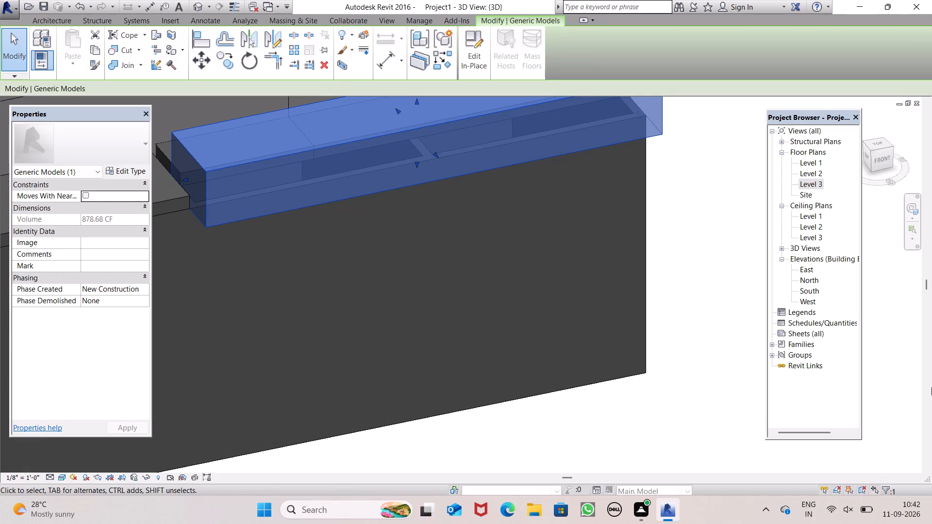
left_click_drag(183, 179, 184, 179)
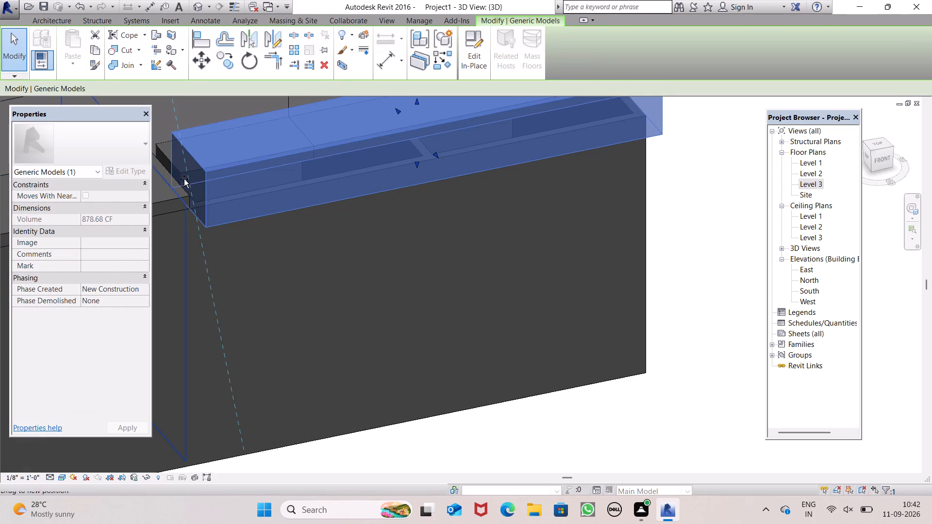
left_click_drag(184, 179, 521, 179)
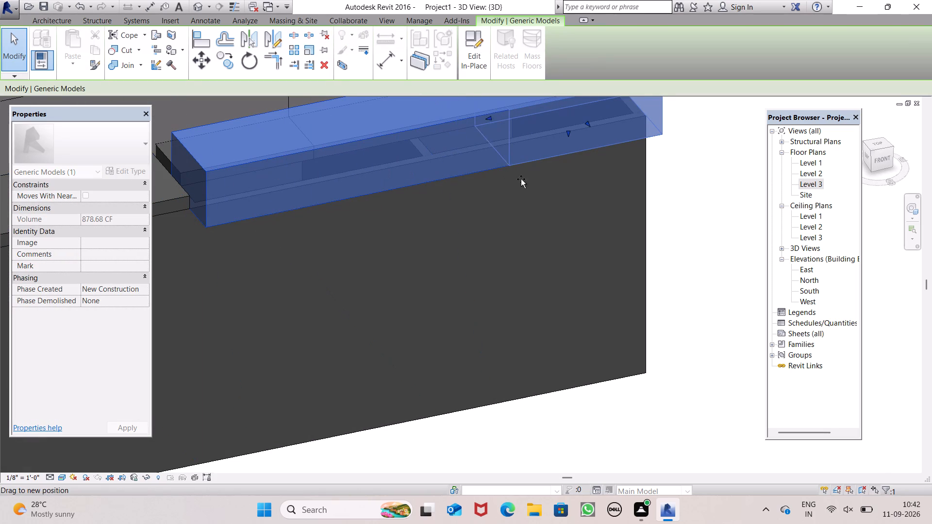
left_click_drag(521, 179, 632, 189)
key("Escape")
Delete the southeast extrusion.
scroll(649, 238, "down", 7)
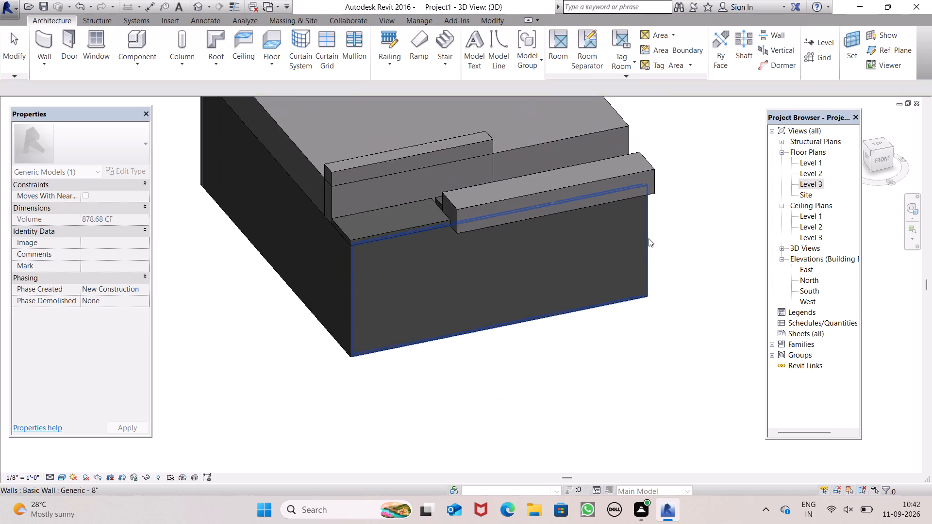
left_click(621, 185)
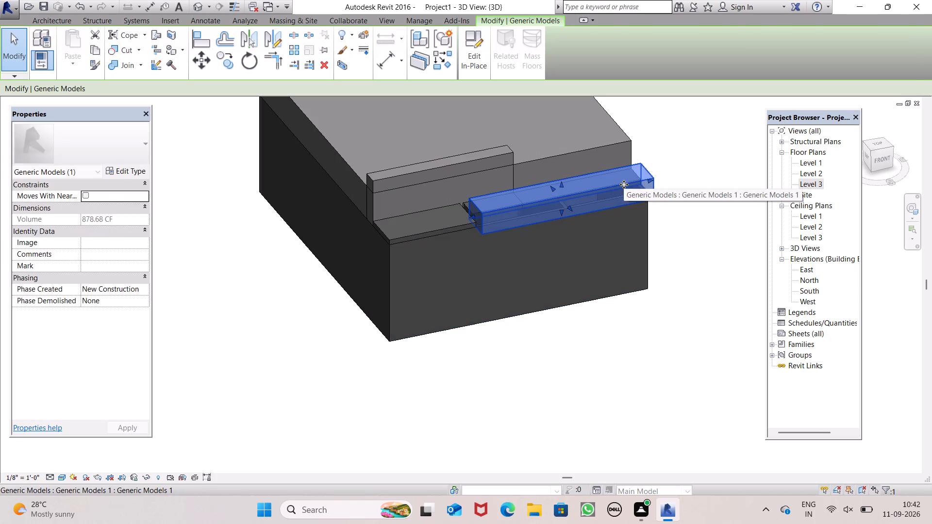
key("Delete")
Delete the three Level 3 footprint roofs along the south side, including the southwest one, leaving the south rooms open.
scroll(690, 192, "down", 3)
middle_click_drag(717, 242, 713, 242)
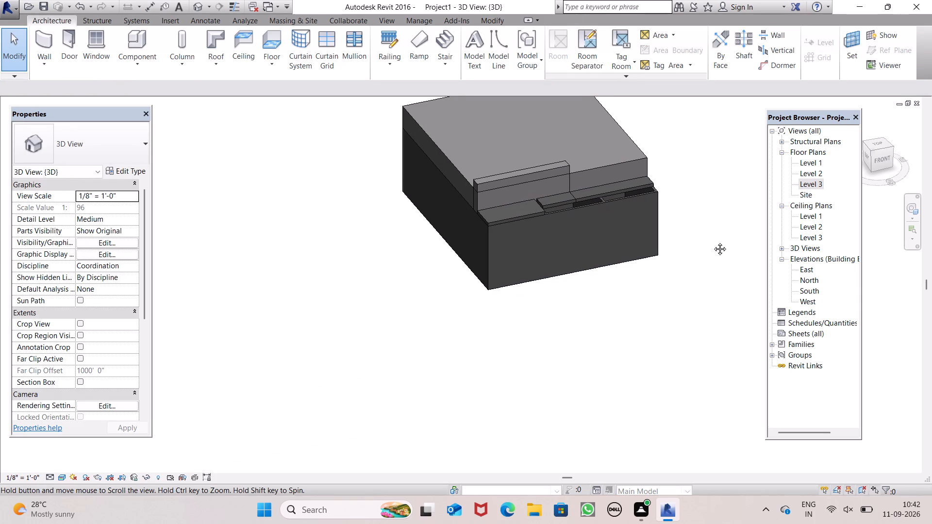
middle_click_drag(713, 242, 638, 388)
key("Escape")
key("Escape")
key("Escape")
middle_click_drag(712, 241, 709, 310)
key("Escape")
middle_click_drag(710, 293, 710, 295)
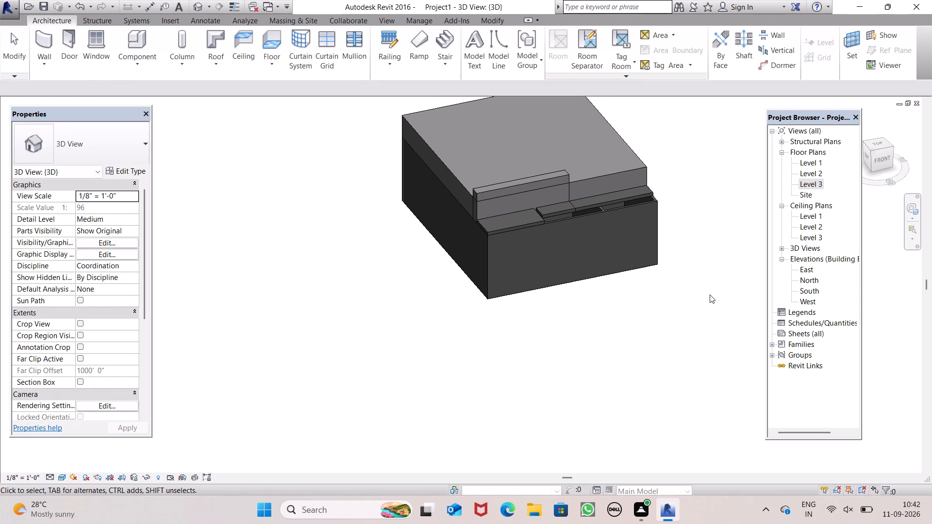
middle_click_drag(710, 295, 630, 367)
scroll(624, 202, "up", 6)
left_click(624, 207)
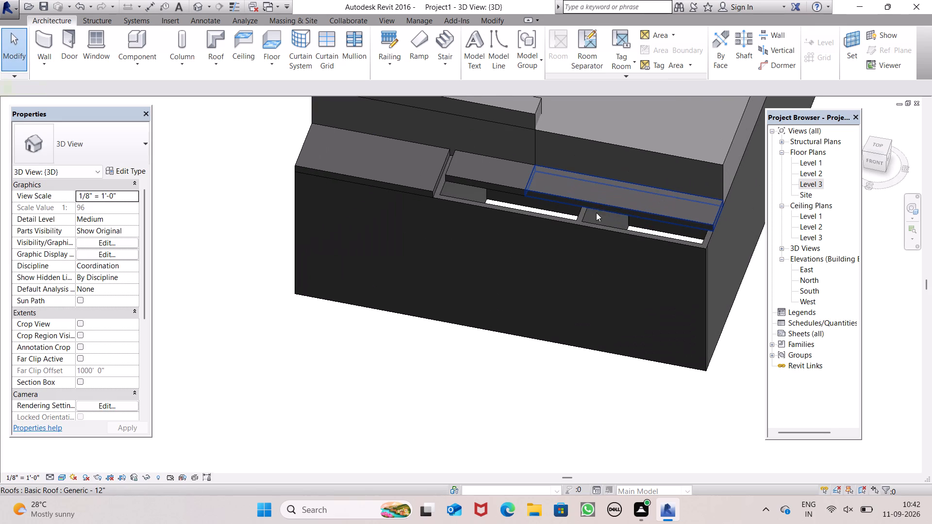
left_click(517, 187)
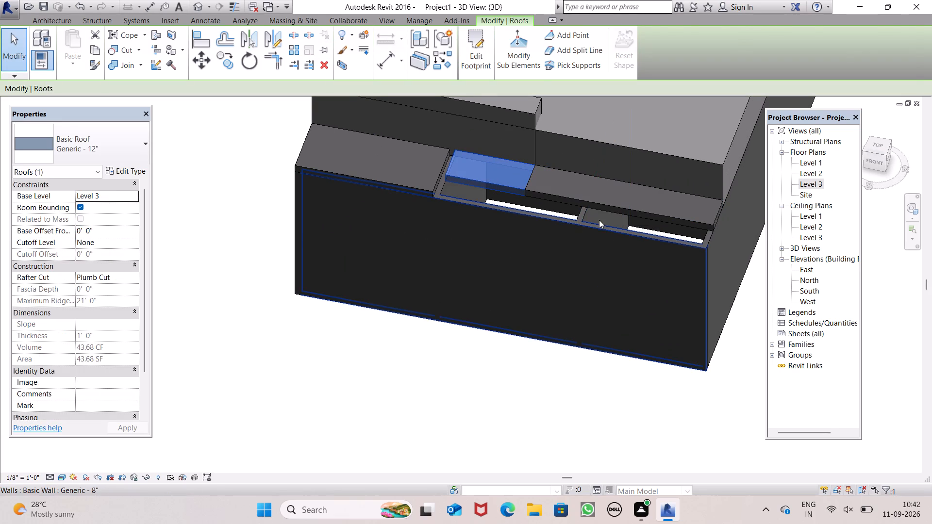
key("Delete")
left_click(589, 199)
key("Delete")
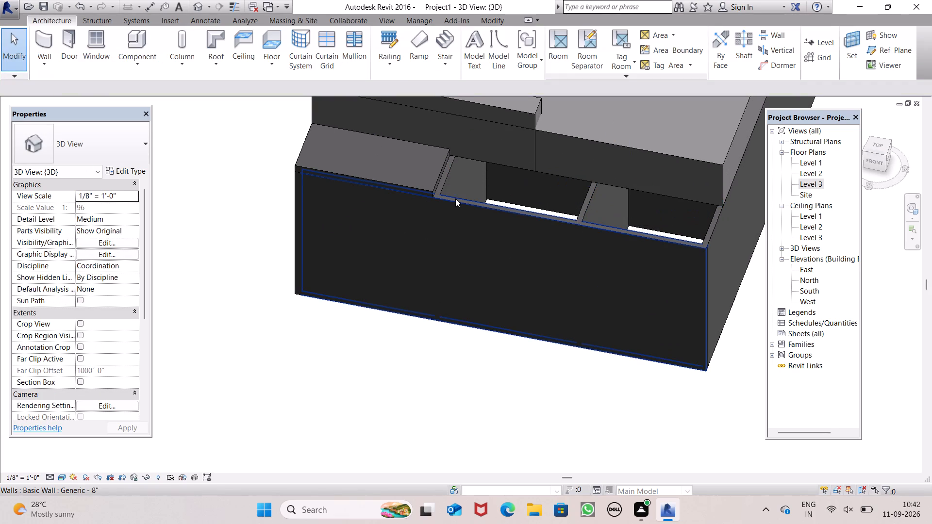
left_click(412, 184)
key("Delete")
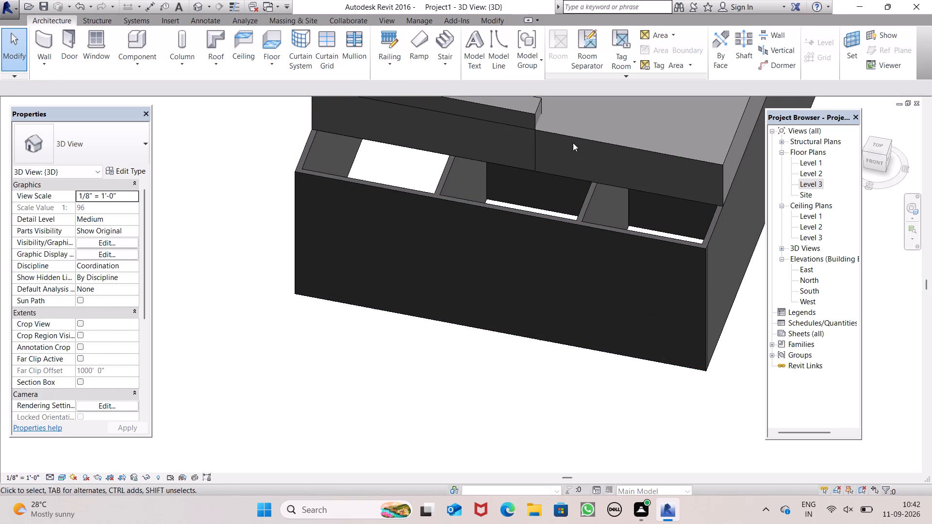
Create a Level 3 footprint roof from a full-width rectangle between the main roof's south edge and the south wall, attaching the highlighted walls.
left_click(810, 184)
left_click(810, 184)
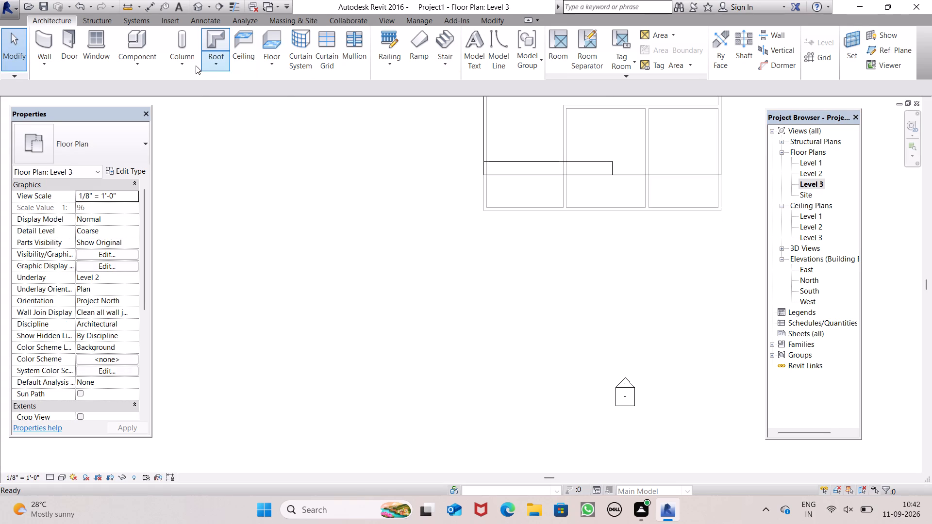
left_click(214, 65)
left_click(232, 87)
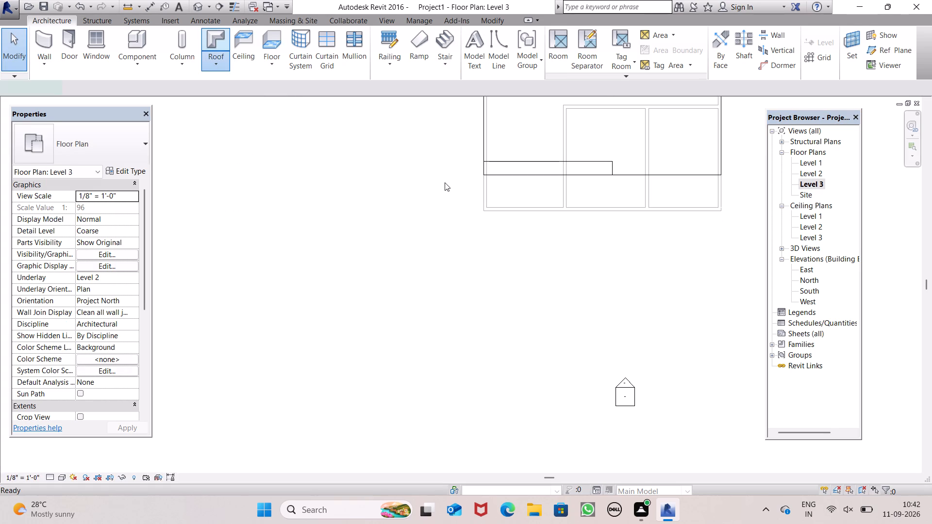
scroll(709, 101, "up", 1)
left_click(571, 34)
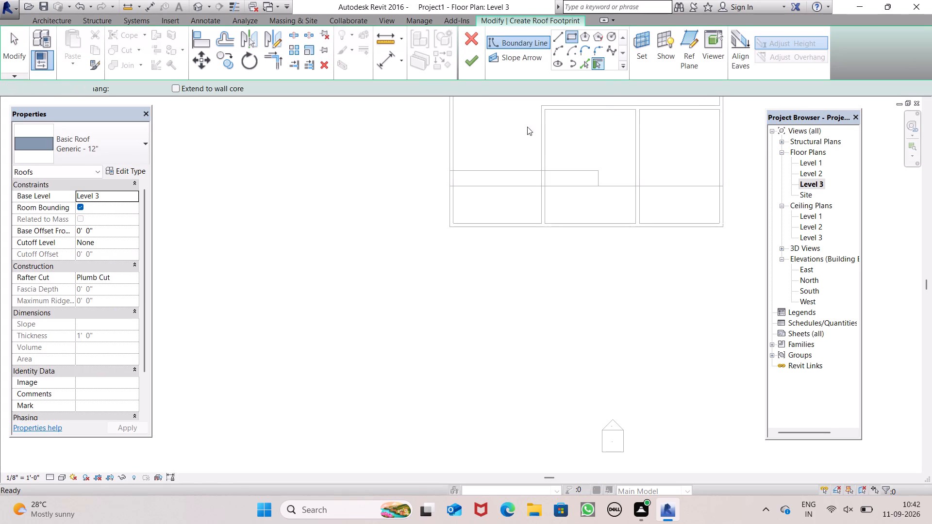
scroll(774, 205, "up", 3)
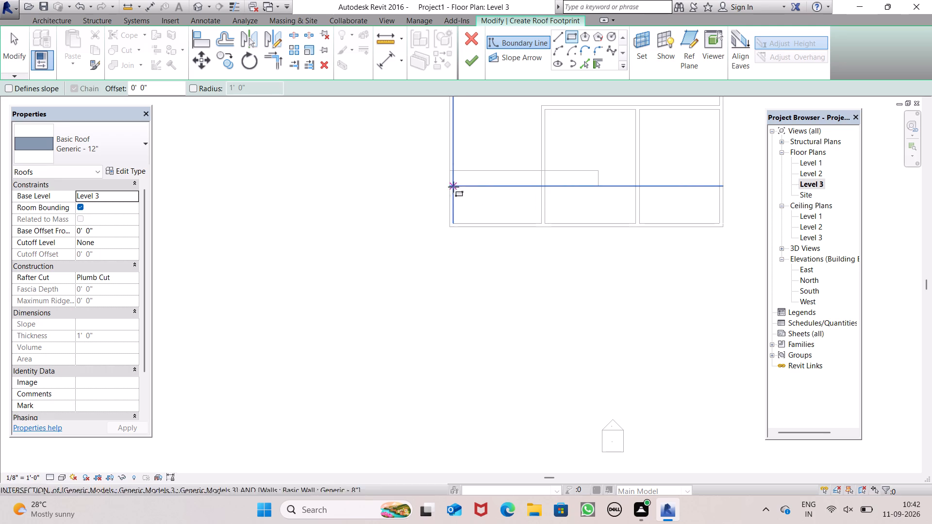
left_click(451, 188)
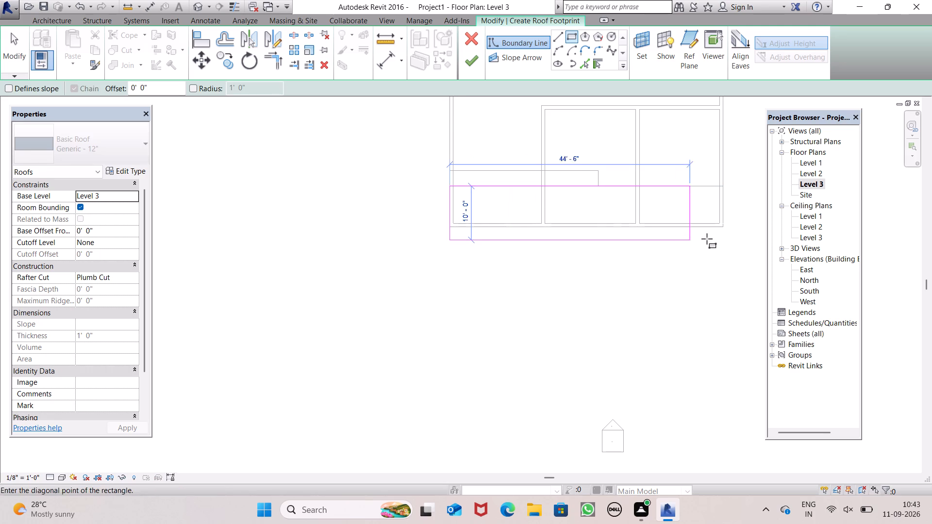
left_click(727, 229)
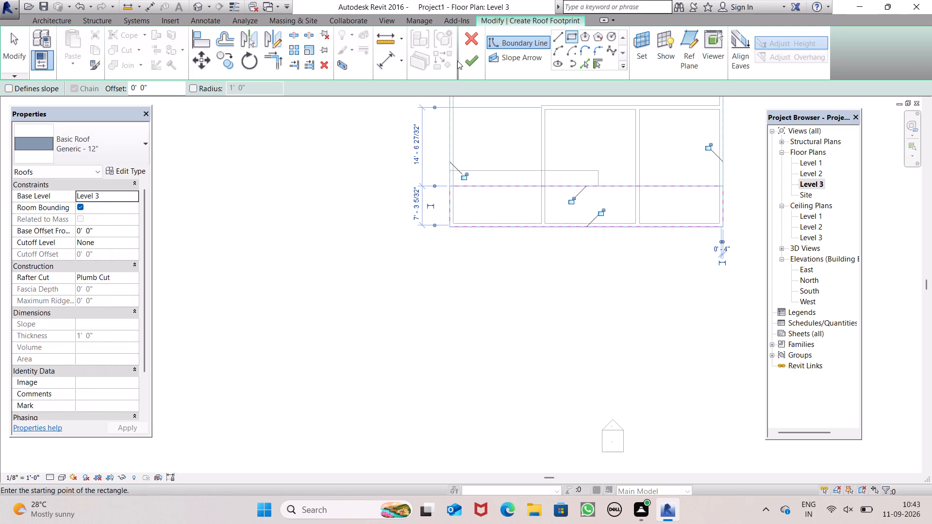
left_click(470, 62)
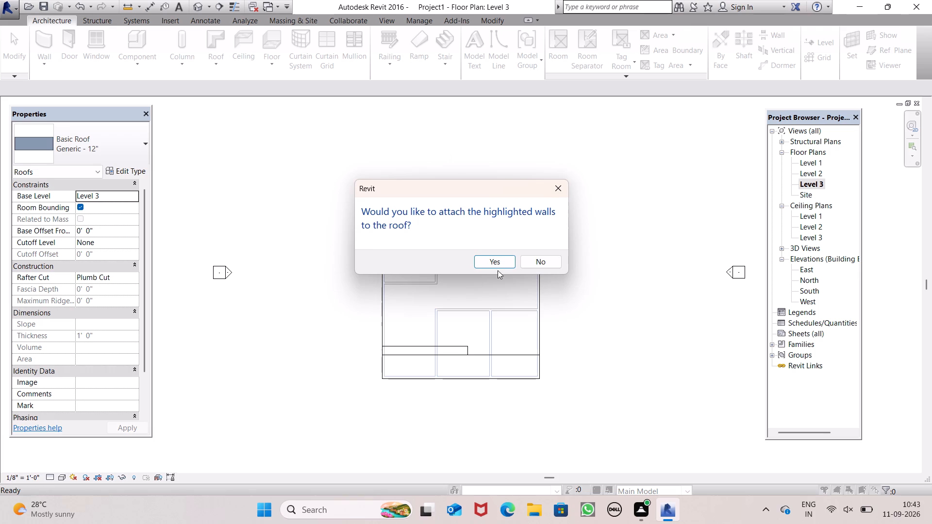
left_click(498, 263)
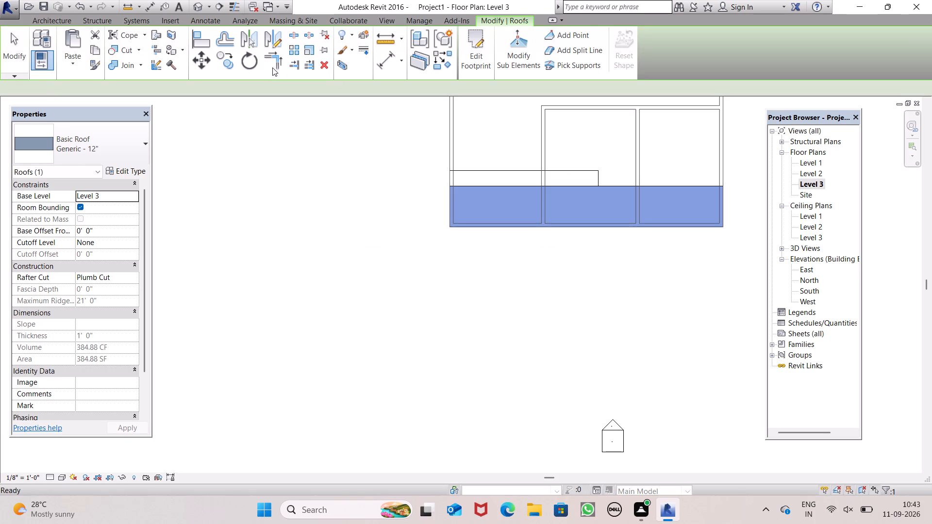
left_click_drag(399, 143, 395, 139)
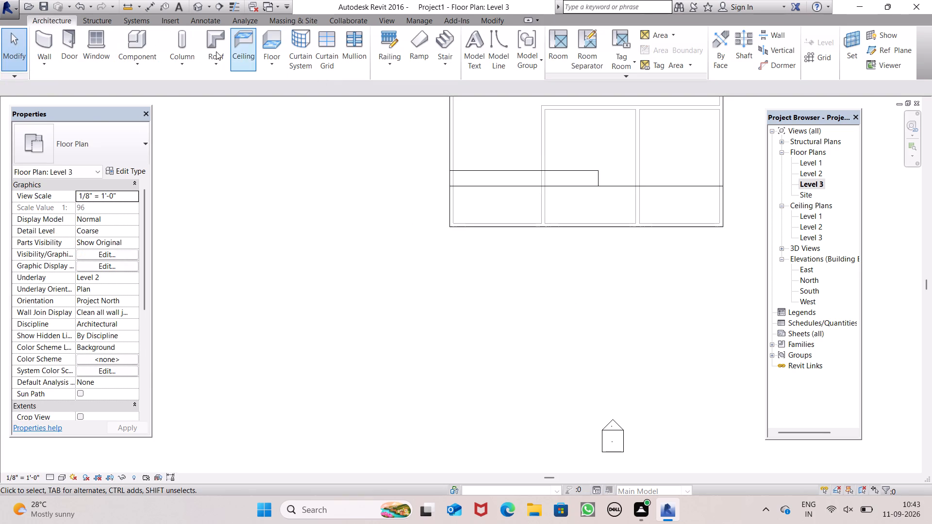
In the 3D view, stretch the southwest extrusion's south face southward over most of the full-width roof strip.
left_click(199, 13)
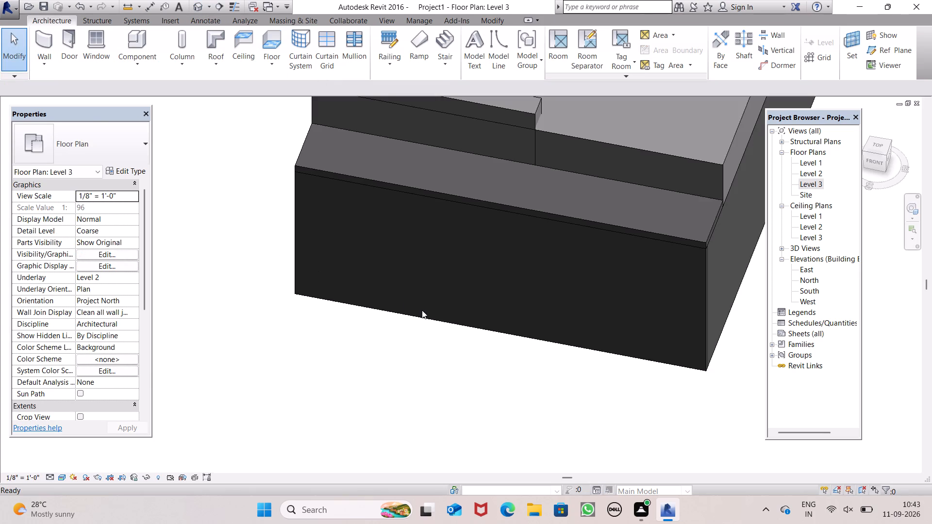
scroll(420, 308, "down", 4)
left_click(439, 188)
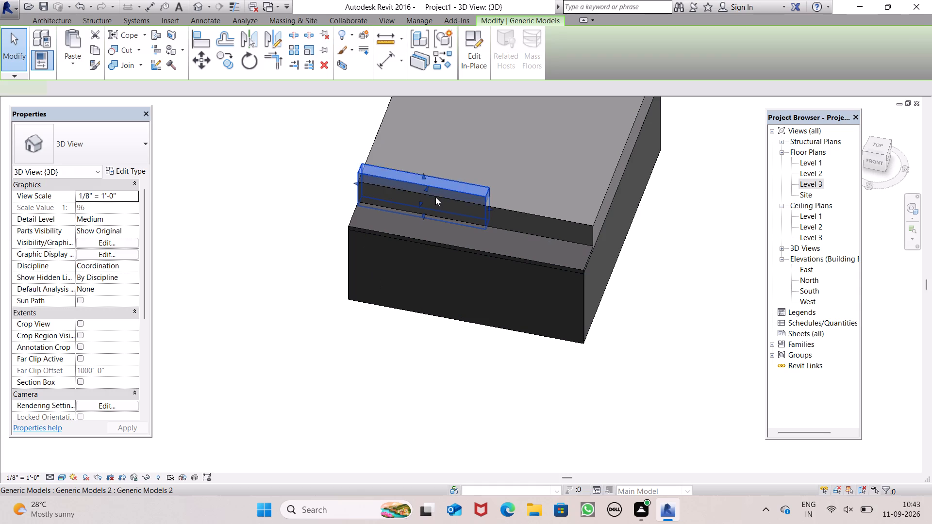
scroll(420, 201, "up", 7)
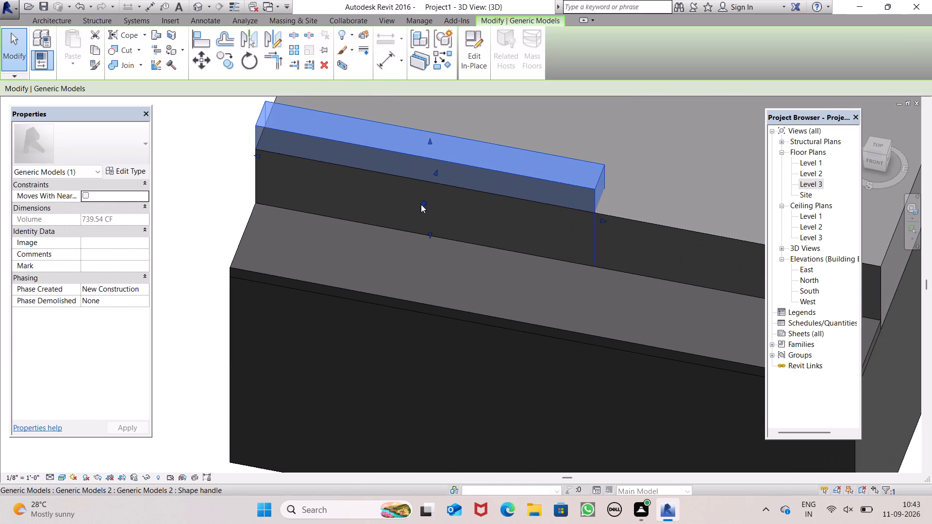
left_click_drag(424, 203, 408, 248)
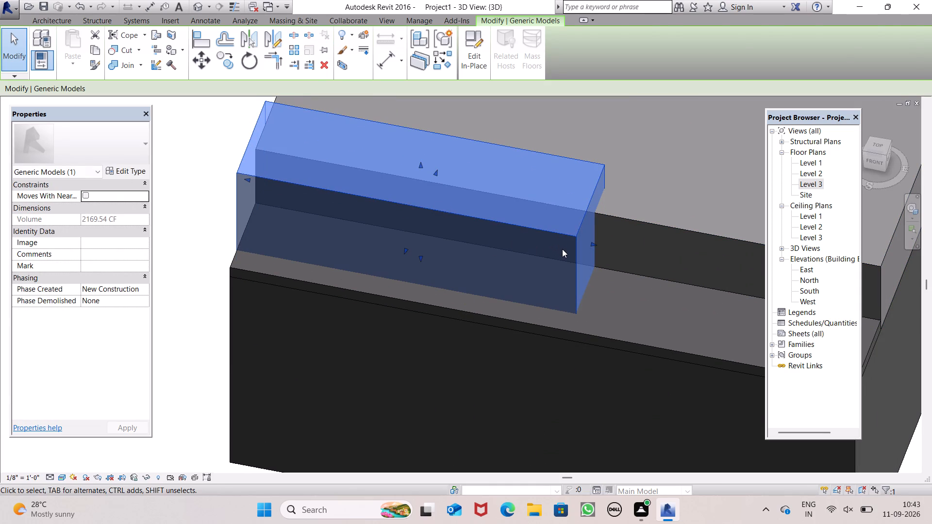
Delete the southwest extrusion.
key("Delete")
Examine the south side of the building and its stepped roofs in the 3D view.
scroll(467, 236, "down", 4)
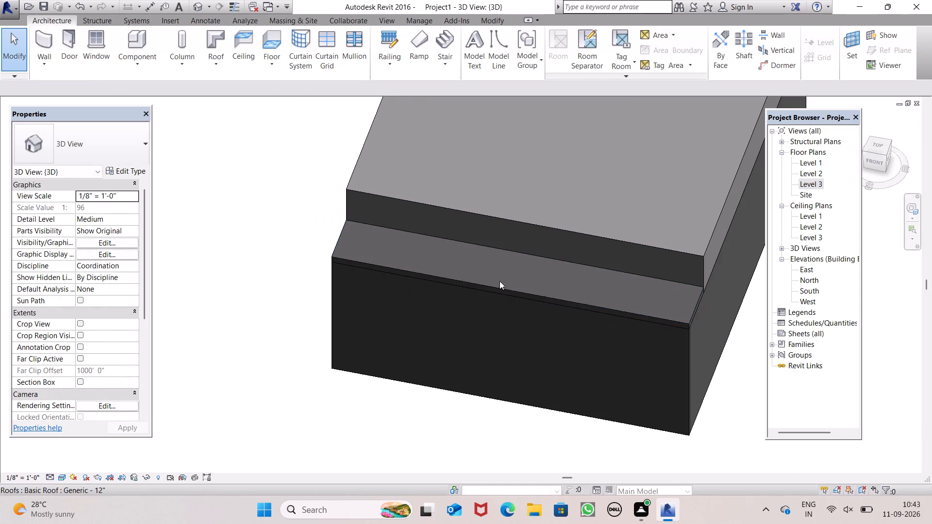
scroll(514, 310, "down", 1)
middle_click_drag(540, 332, 582, 292, "shift")
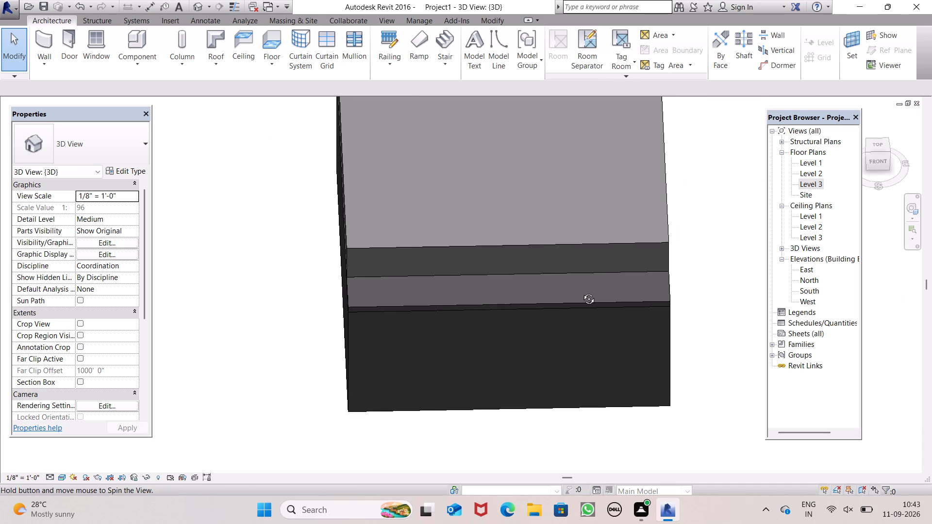
middle_click_drag(582, 292, 568, 245, "shift")
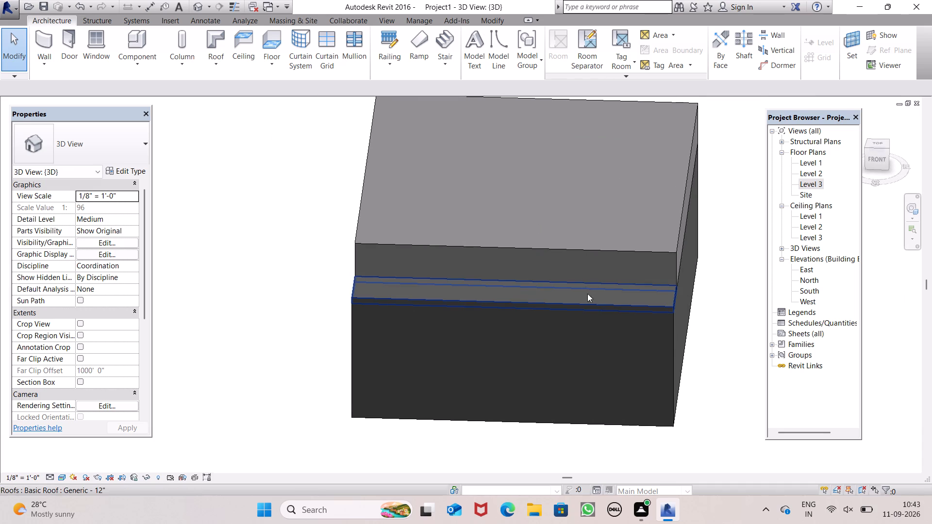
middle_click_drag(605, 329, 610, 193, "shift")
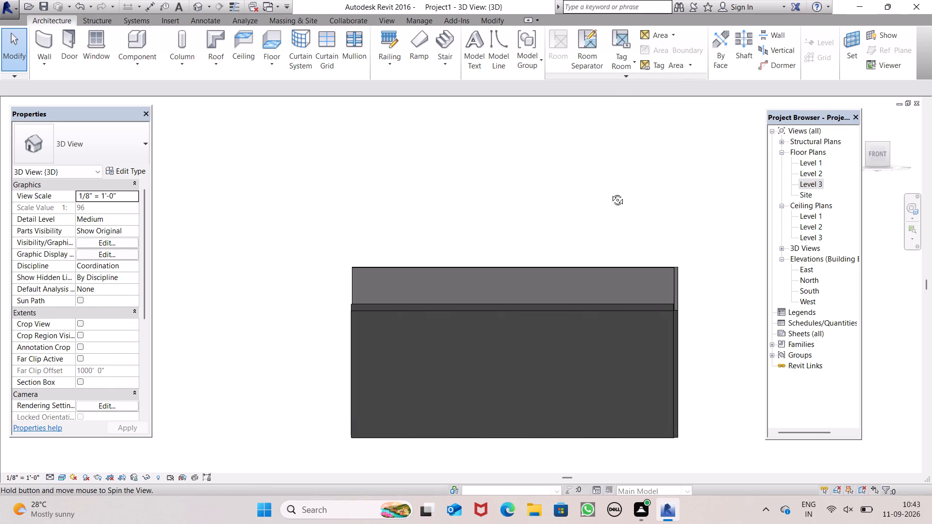
Pull the north face of the main roof block slightly southward in the 3D view.
middle_click_drag(610, 193, 615, 267, "shift")
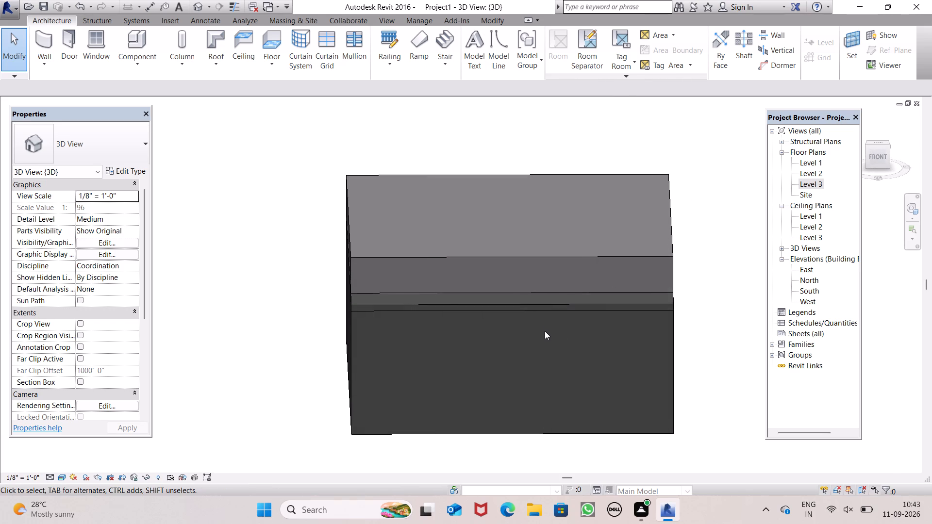
left_click(420, 257)
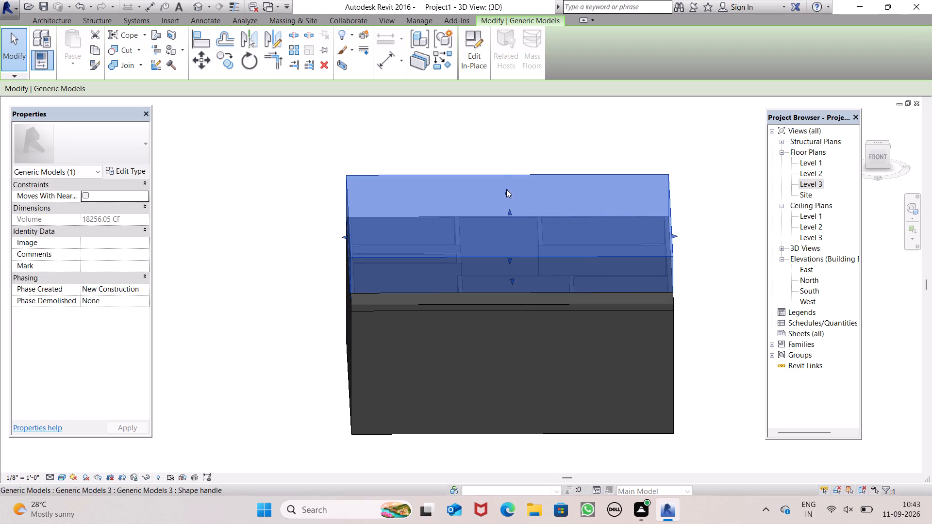
left_click_drag(506, 186, 509, 204)
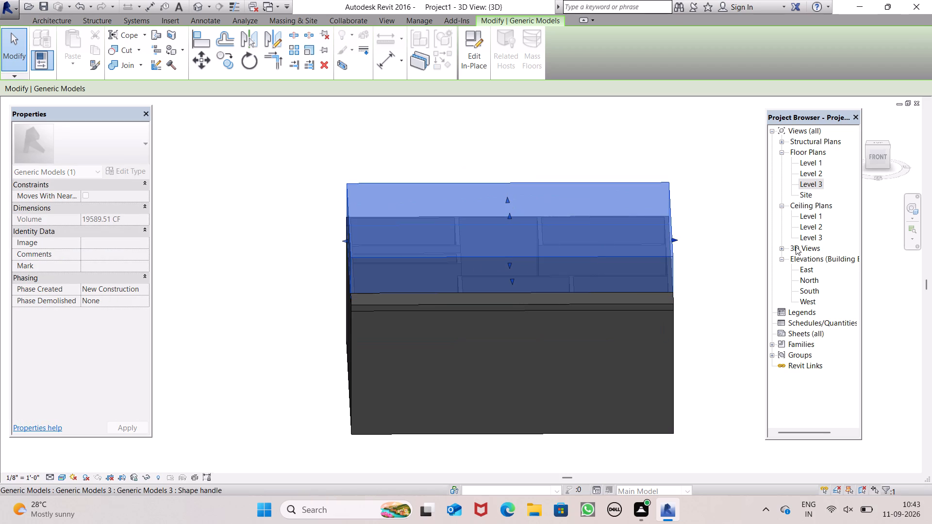
In the Level 3 floor plan, delete the full-width roof strip along the south side.
double_click(809, 189)
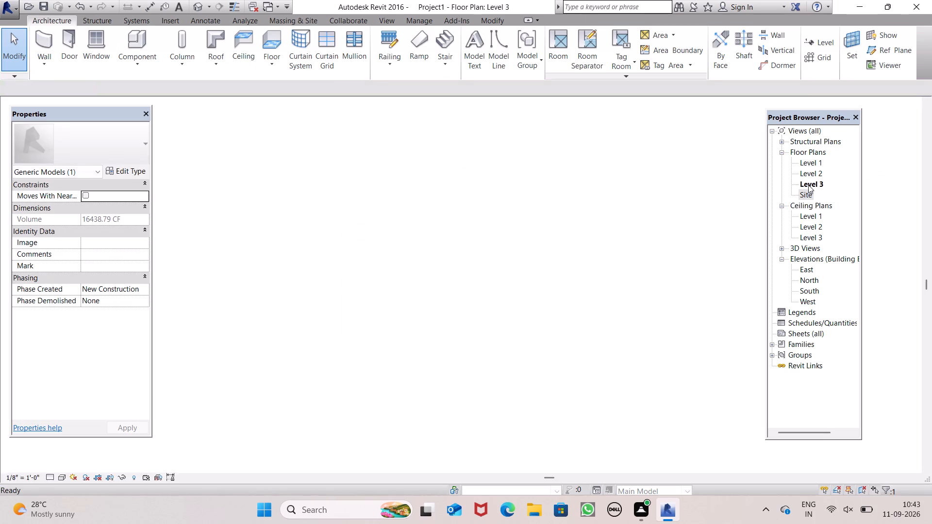
double_click(808, 184)
scroll(475, 241, "down", 6)
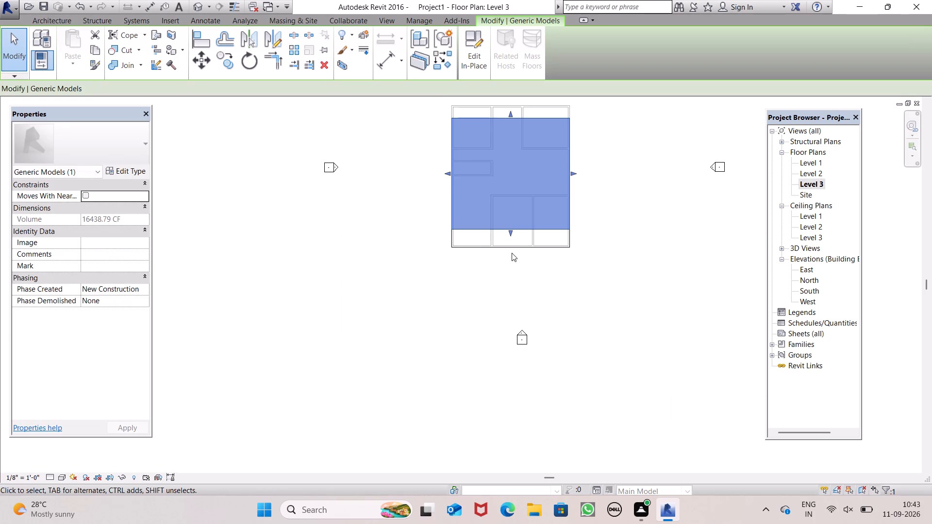
left_click(597, 267)
scroll(586, 171, "up", 1)
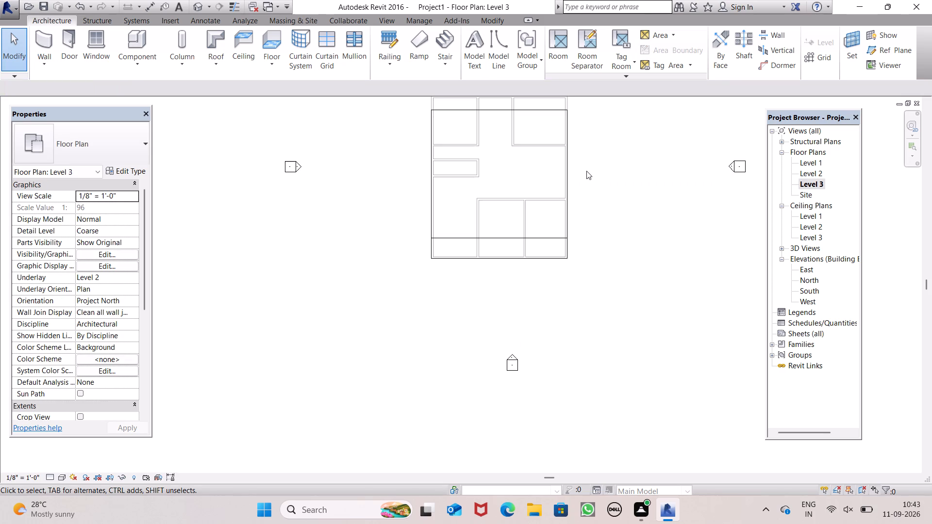
scroll(575, 185, "down", 4)
scroll(578, 161, "up", 5)
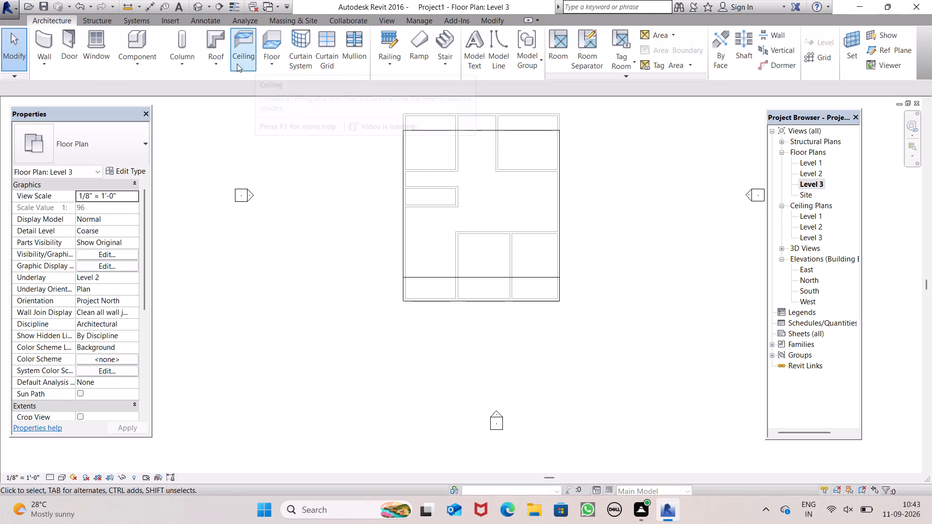
left_click(215, 61)
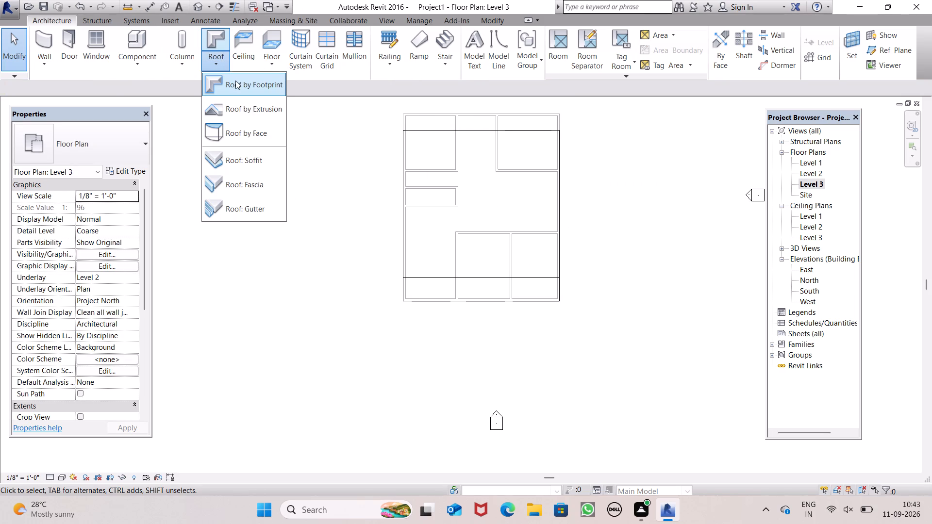
left_click(592, 318)
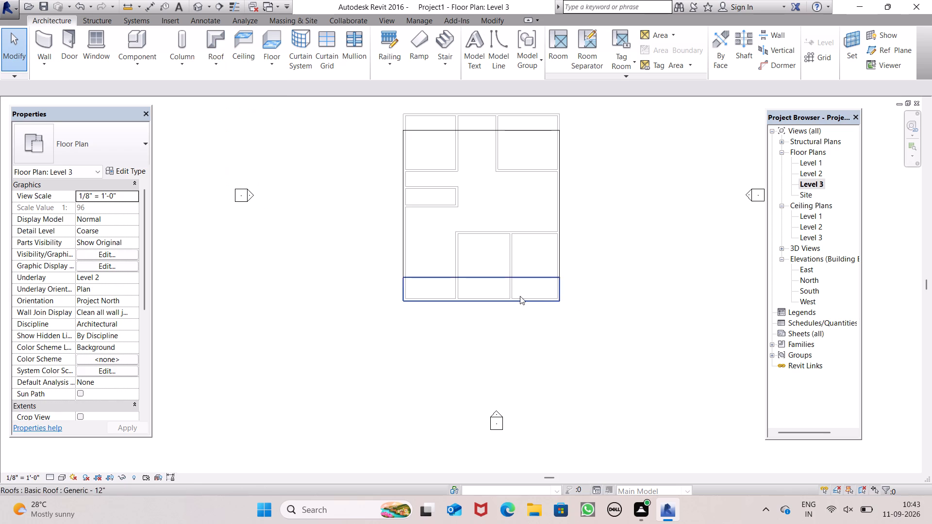
left_click(524, 280)
left_click(528, 316)
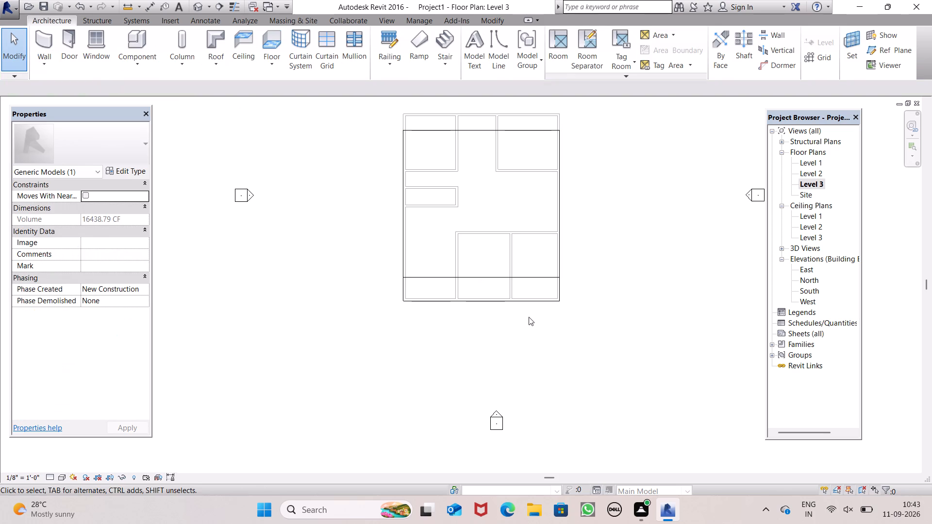
left_click(538, 303)
key("Delete")
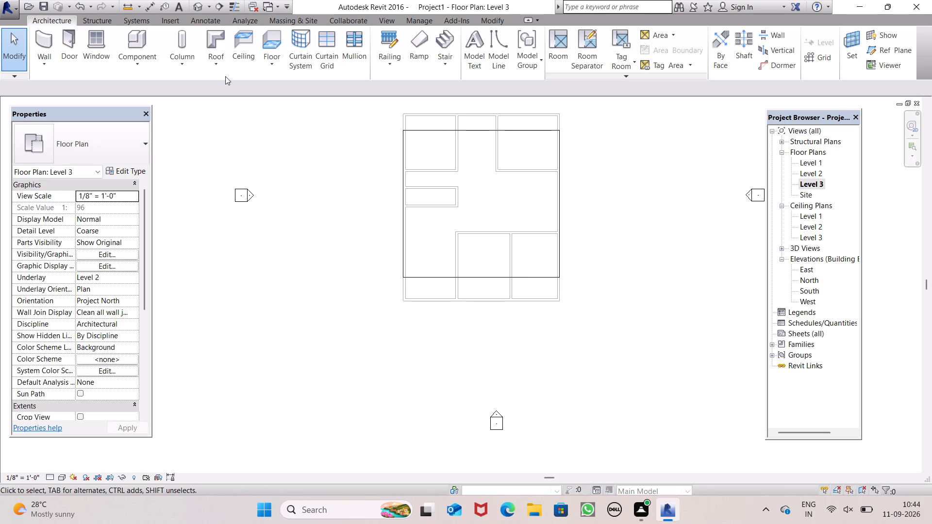
Create a flat Generic - 12" footprint roof on Level 3 over the entire 50' by 60' building outline, attaching the highlighted walls.
left_click(221, 65)
left_click(234, 82)
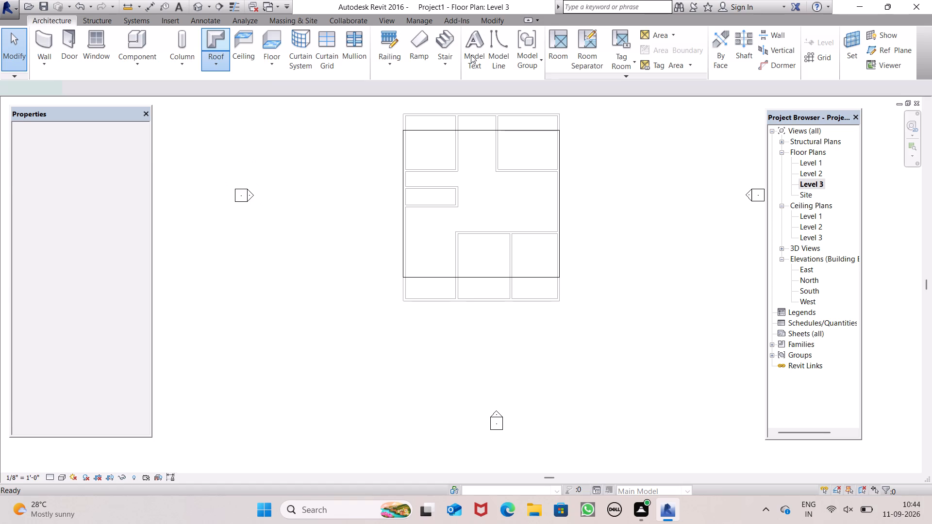
left_click(566, 33)
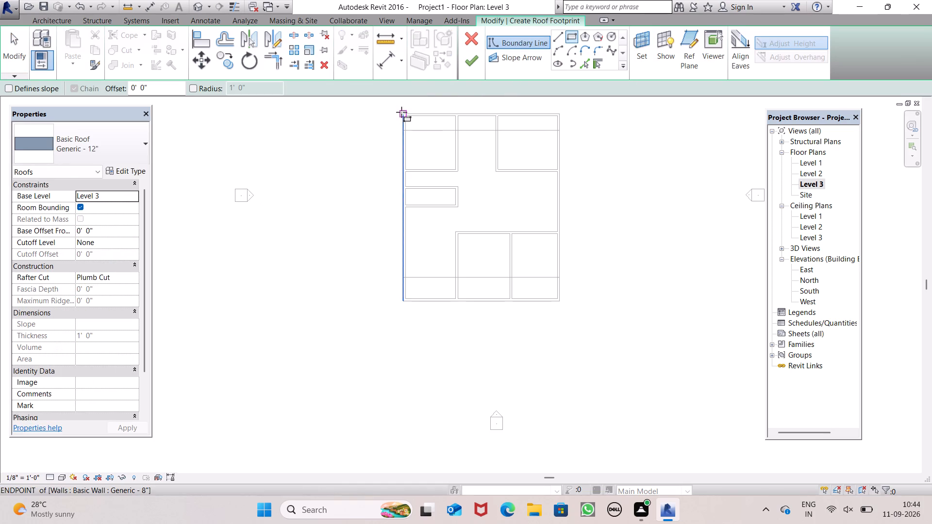
left_click(401, 112)
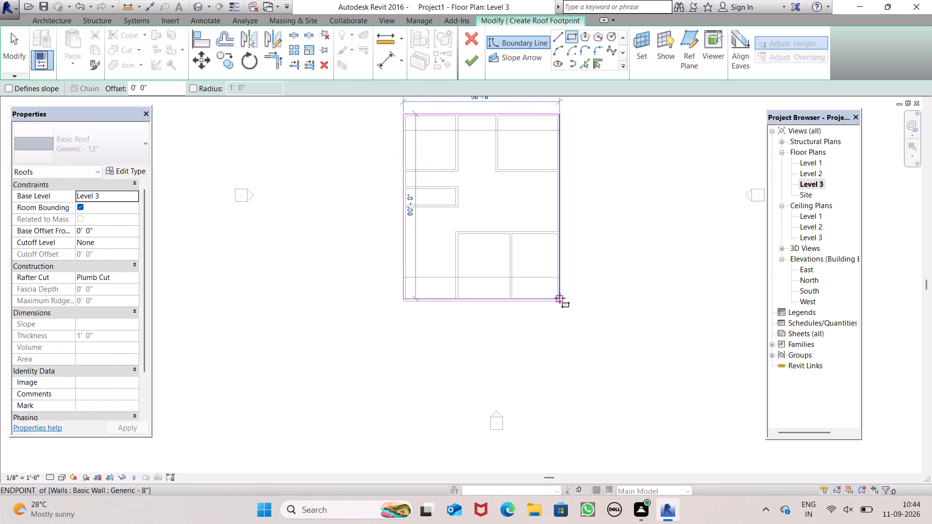
left_click(561, 304)
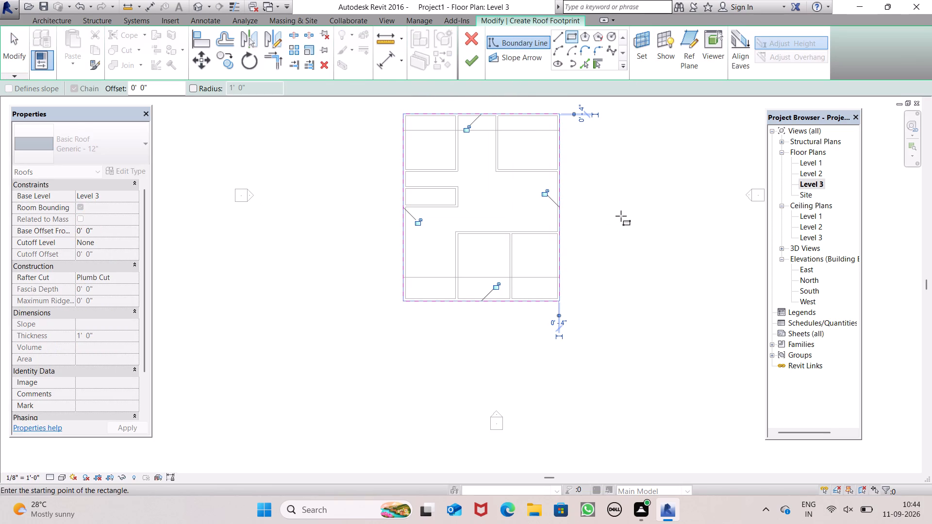
left_click(479, 64)
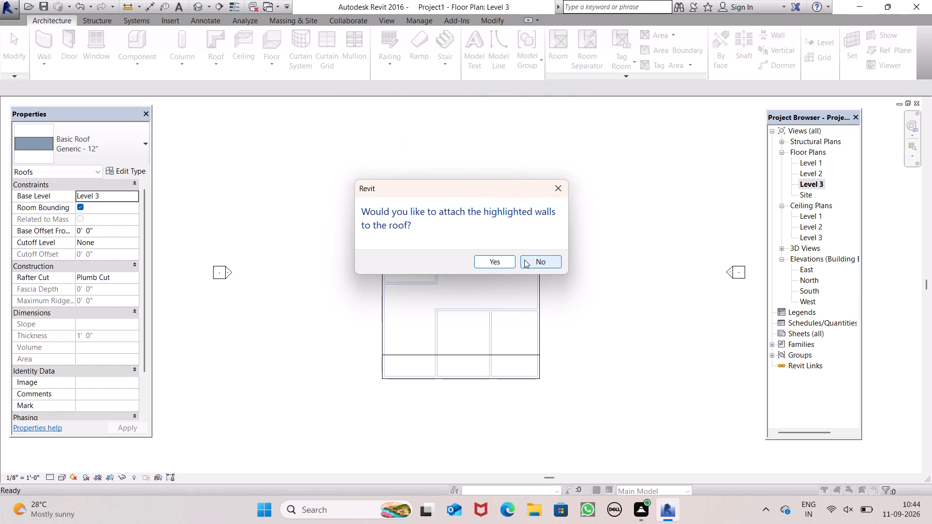
left_click(506, 261)
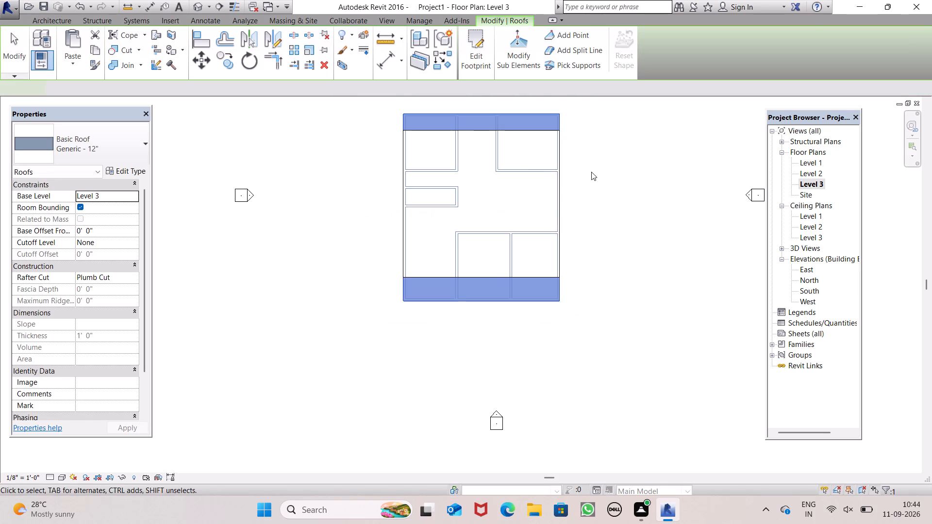
left_click(342, 168)
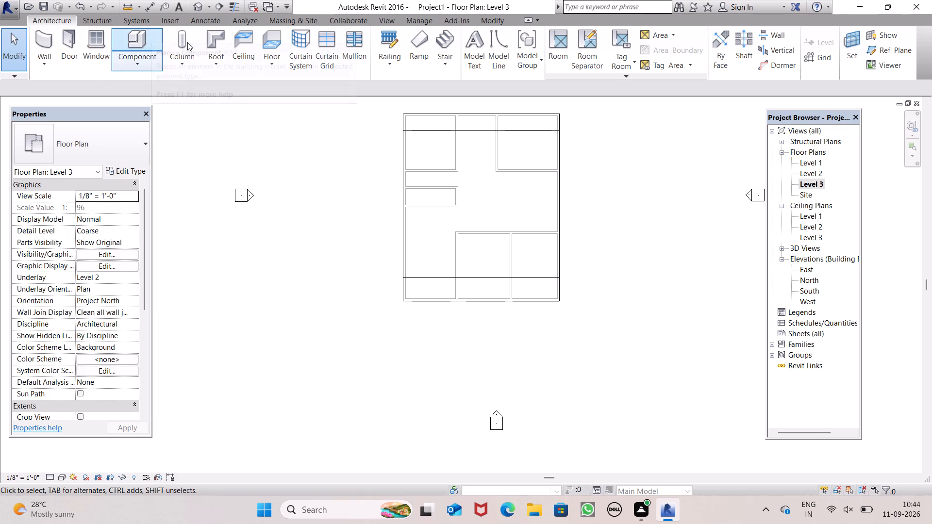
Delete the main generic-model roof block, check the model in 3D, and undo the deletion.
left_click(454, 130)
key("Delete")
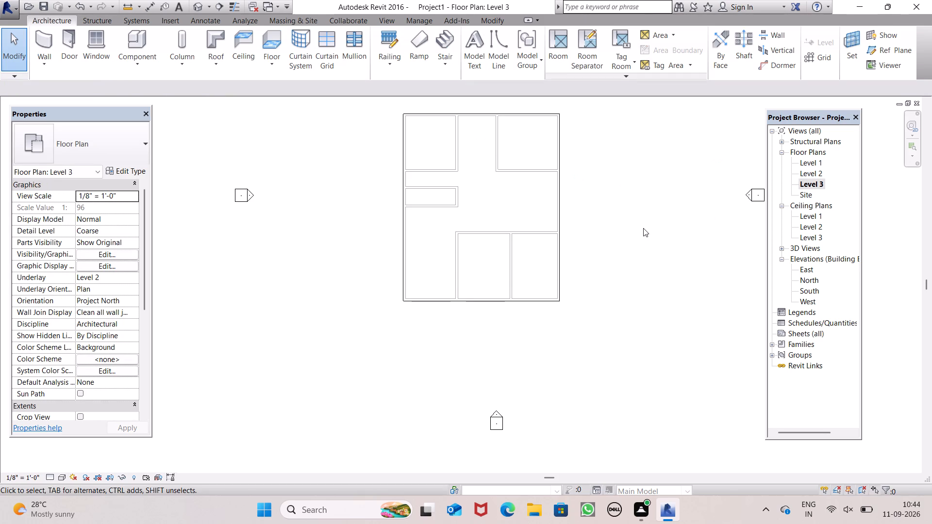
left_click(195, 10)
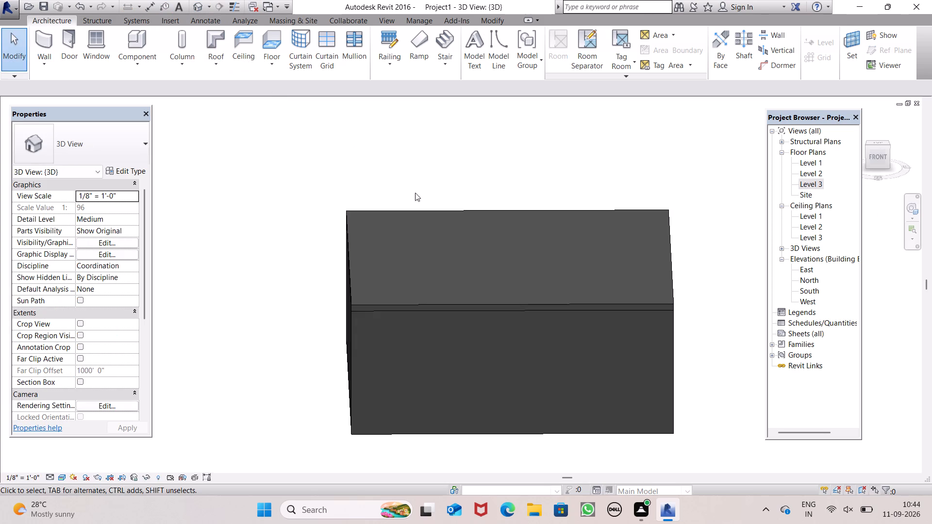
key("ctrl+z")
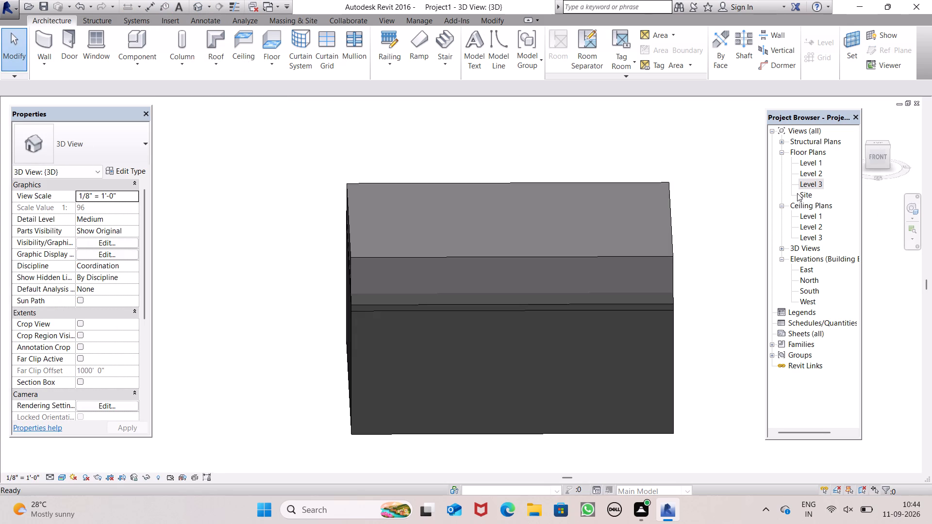
Pull the south face of the main roof block northward to about half its depth.
left_click(671, 276)
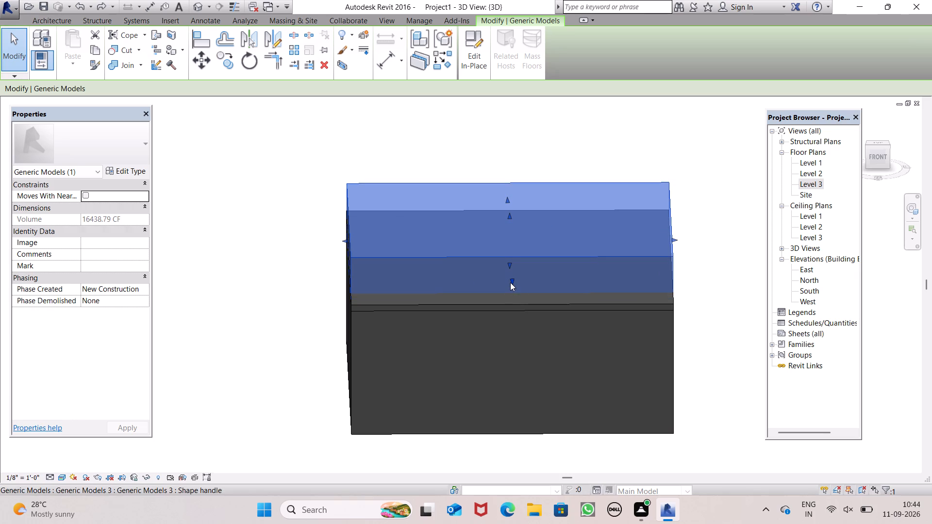
left_click_drag(510, 280, 519, 241)
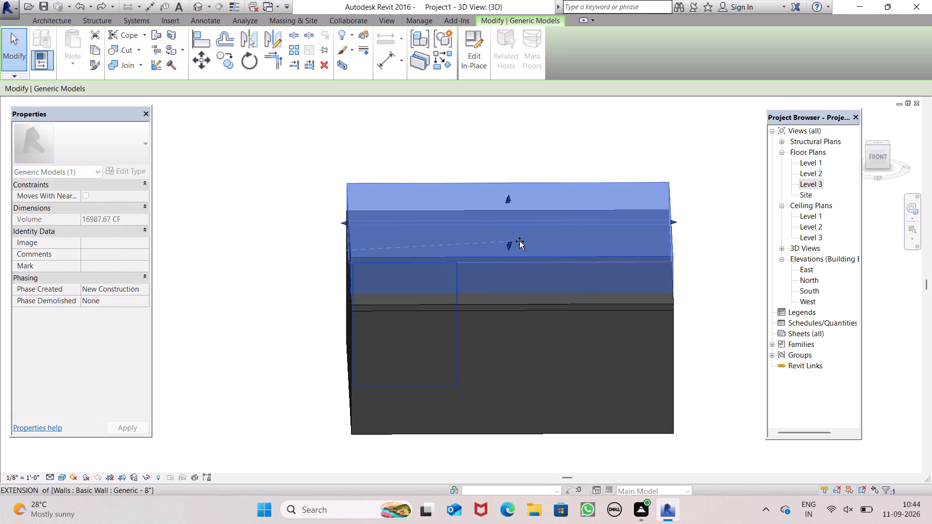
left_click_drag(297, 269, 293, 265)
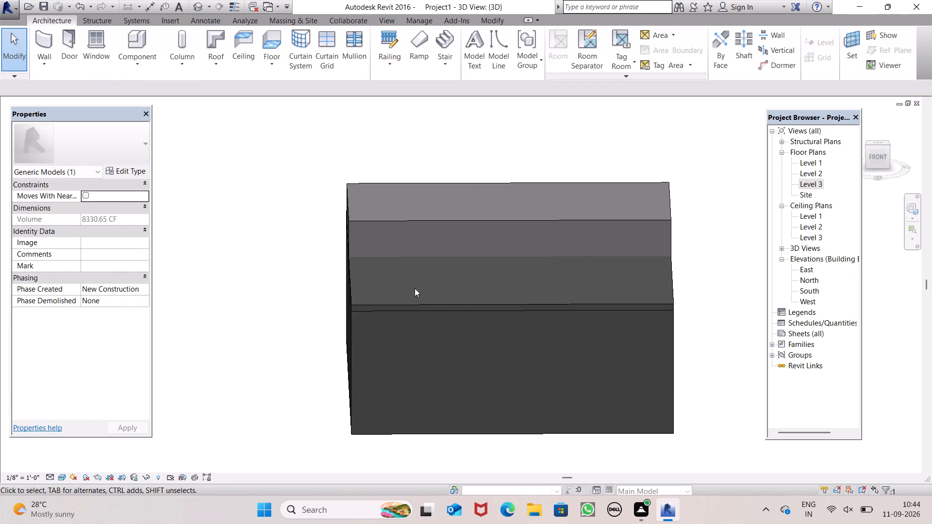
From beneath the building, raise the bottom face of the main roof block to make the block thinner.
scroll(433, 292, "down", 1)
middle_click_drag(448, 328, 411, 298, "shift")
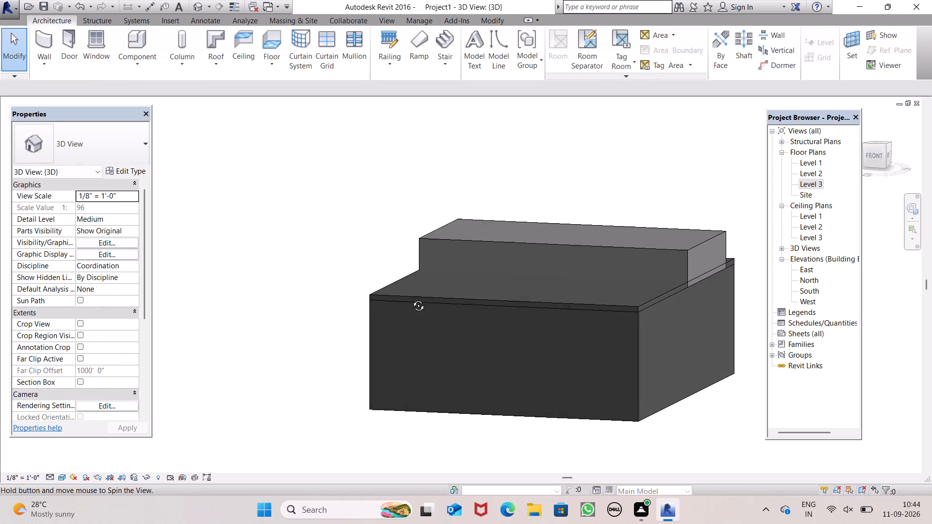
middle_click_drag(411, 298, 419, 295, "shift")
left_click(668, 252)
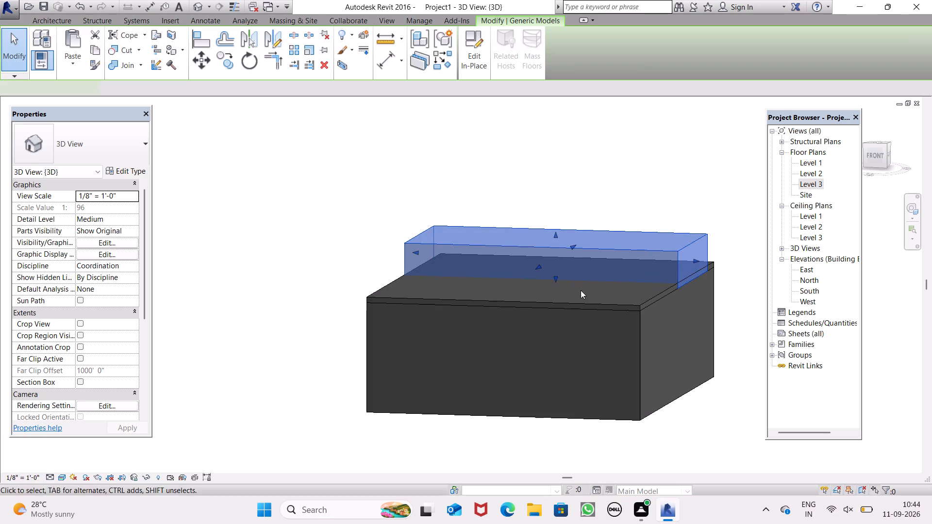
middle_click_drag(628, 324, 596, 283)
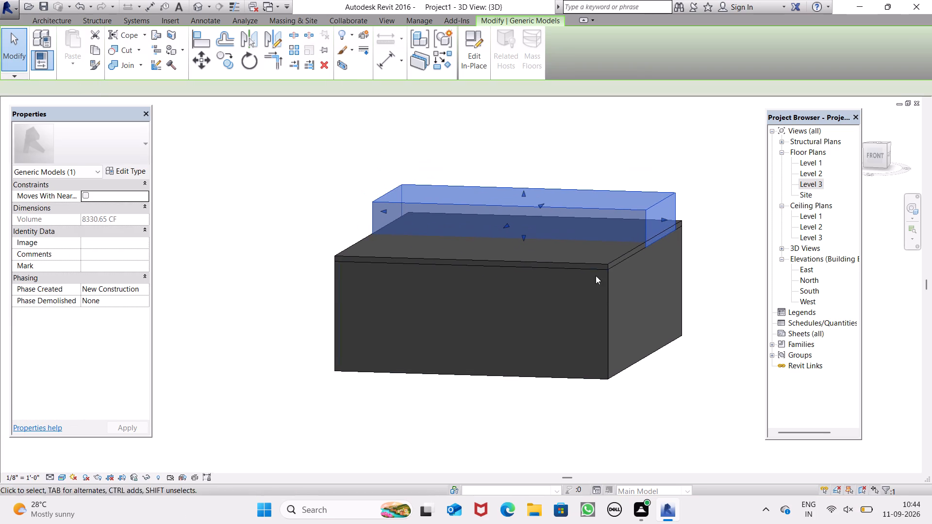
scroll(596, 271, "up", 1, "shift")
middle_click_drag(596, 269, 440, 0, "shift")
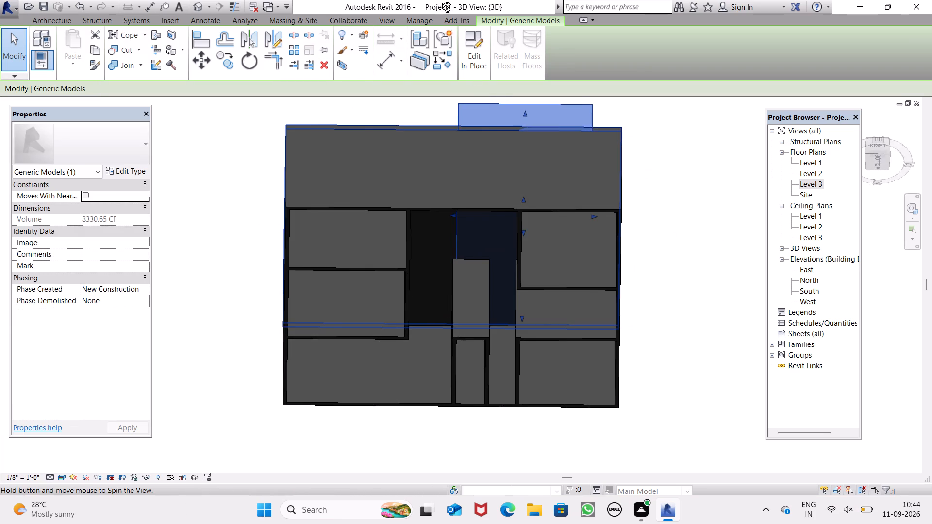
middle_click_drag(440, 0, 441, 0, "shift")
scroll(540, 248, "up", 5)
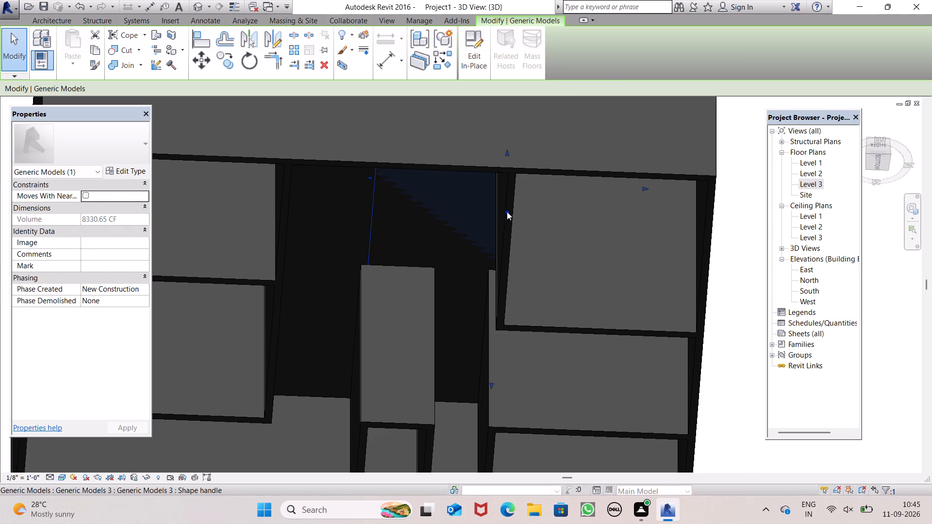
left_click_drag(506, 212, 513, 126)
Examine the thinned block and its position over the full-building roof from several sides in the 3D view.
scroll(543, 245, "down", 4)
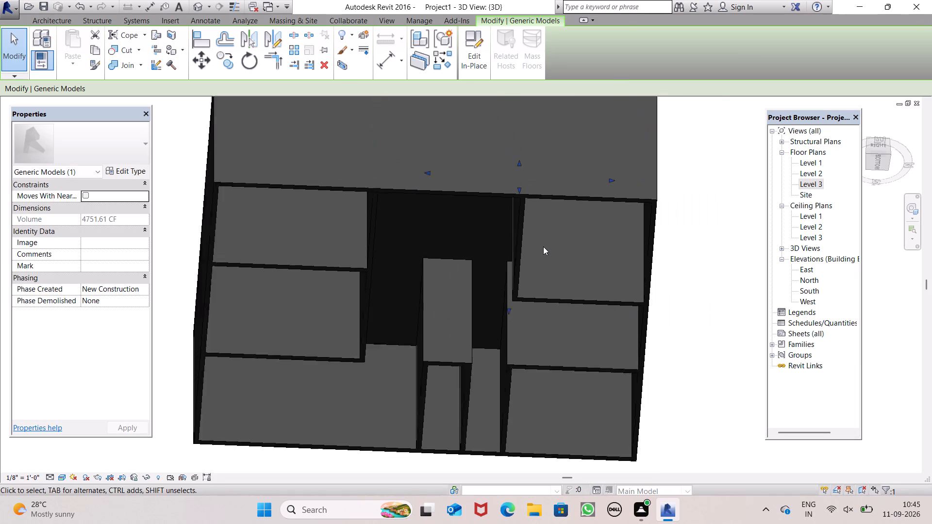
scroll(543, 246, "down", 2)
middle_click_drag(543, 245, 574, 307)
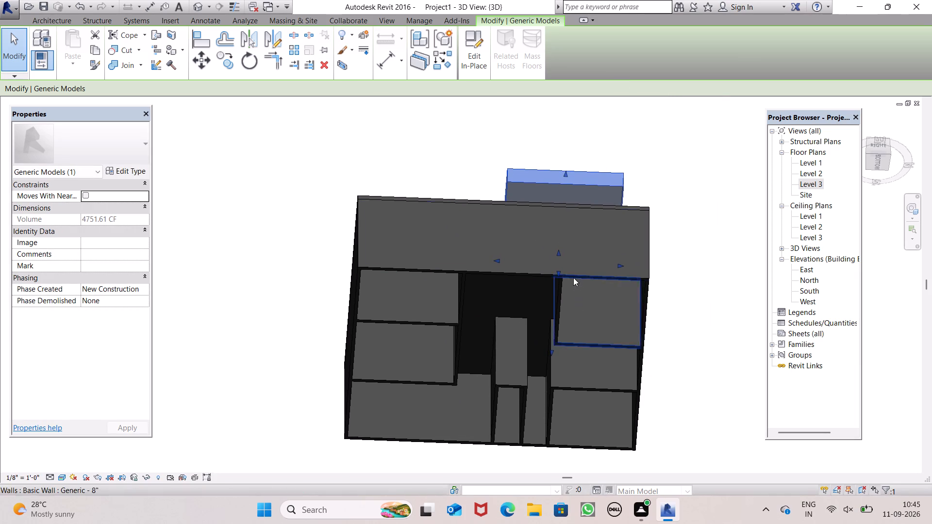
scroll(573, 278, "down", 3)
middle_click_drag(570, 279, 603, 447, "shift")
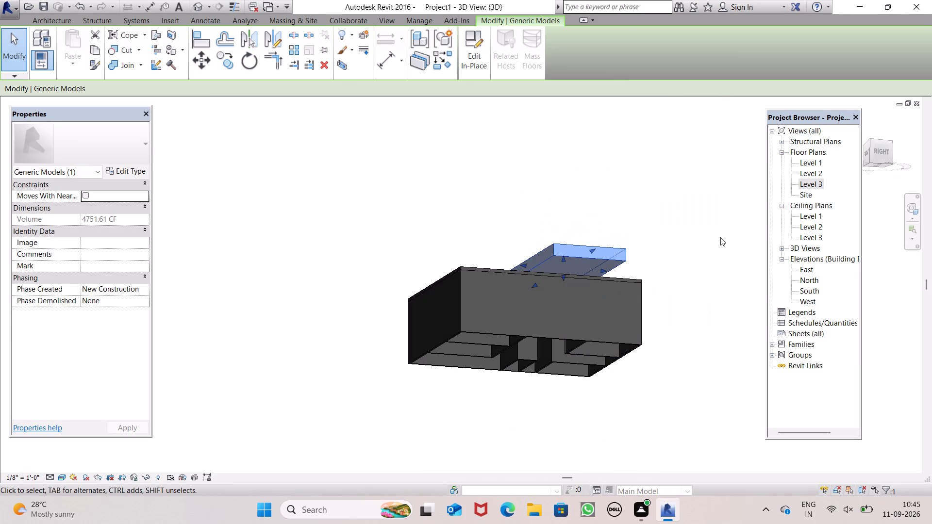
scroll(651, 166, "down", 1)
middle_click_drag(663, 229, 663, 233, "shift")
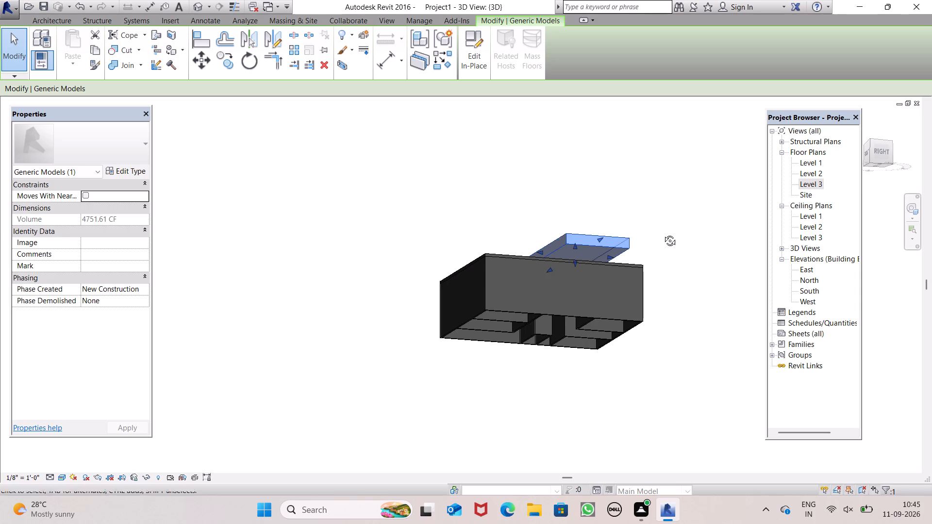
middle_click_drag(663, 233, 691, 324, "shift")
left_click(691, 299)
middle_click_drag(606, 315, 614, 335)
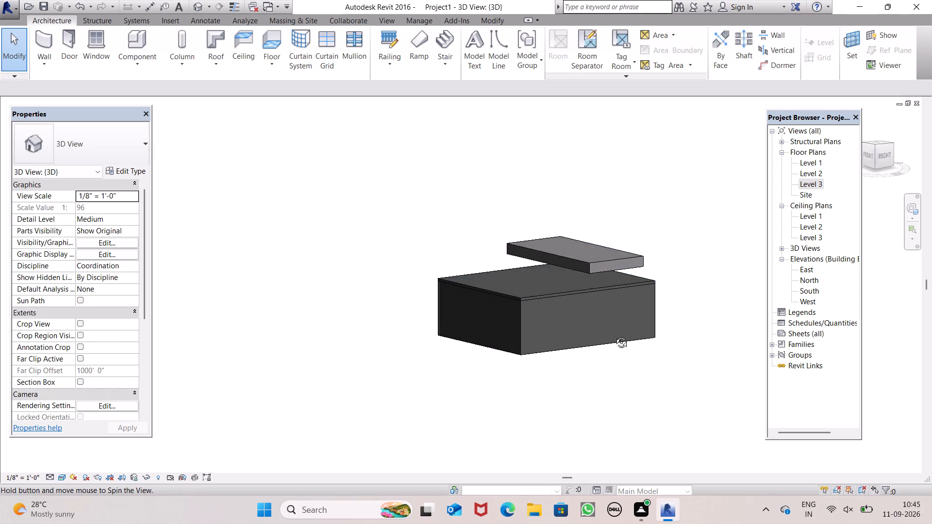
middle_click_drag(614, 335, 781, 344)
scroll(565, 278, "up", 6)
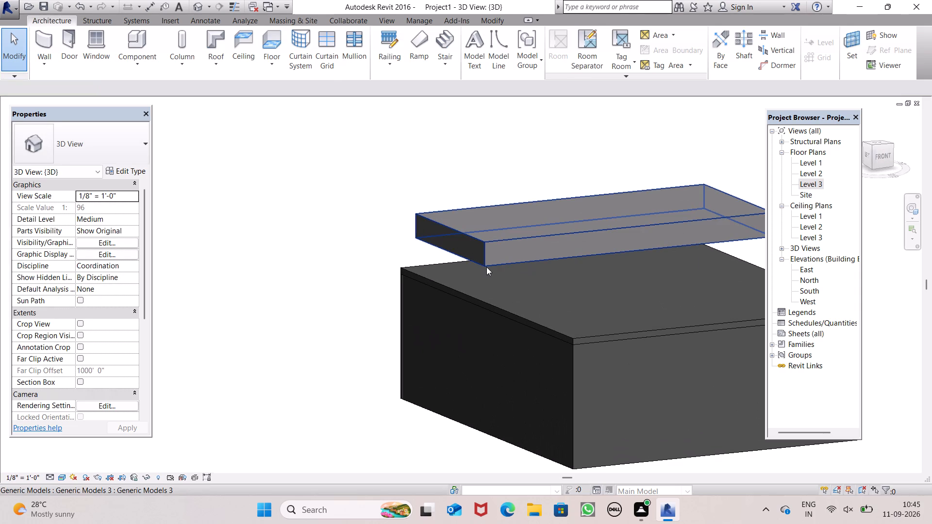
Lower the bottom face of the raised generic-model block until it rests on the full-building roof.
left_click(486, 267)
middle_click_drag(520, 307, 634, 346)
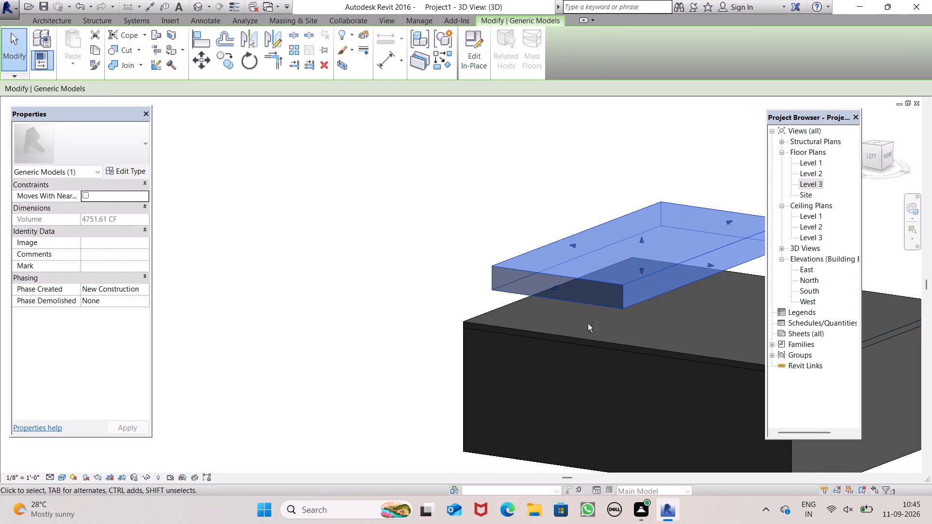
left_click_drag(549, 299, 553, 307)
scroll(634, 328, "up", 1)
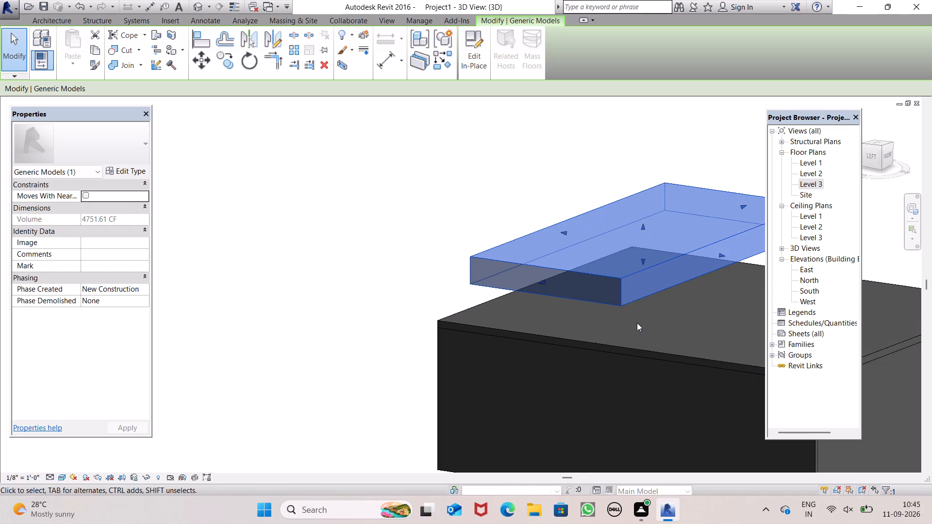
scroll(637, 323, "up", 1)
middle_click_drag(637, 322, 576, 269, "shift")
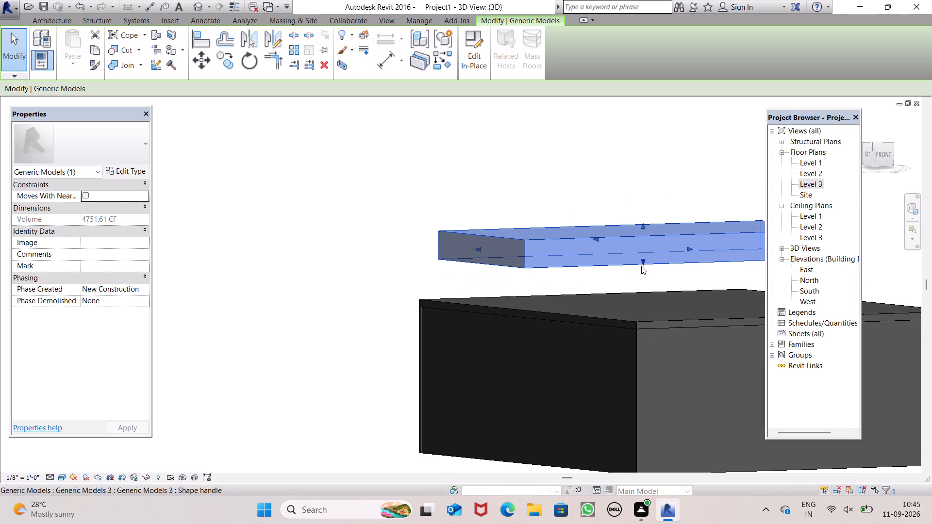
left_click_drag(642, 263, 640, 293)
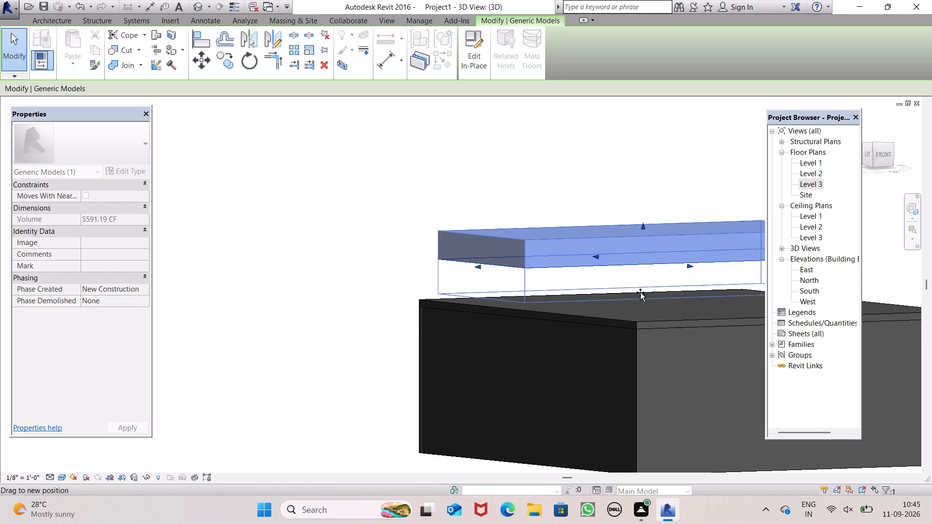
left_click_drag(640, 293, 641, 295)
left_click(353, 326)
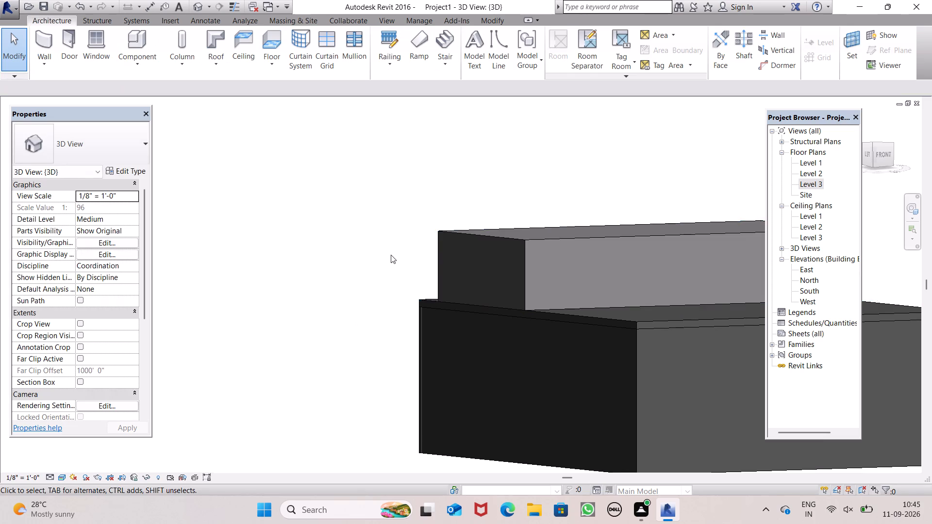
Extend the raised block's north face outward until it is flush with the building's north edge.
scroll(391, 252, "down", 3)
middle_click_drag(514, 309, 856, 406)
middle_click_drag(748, 369, 719, 399)
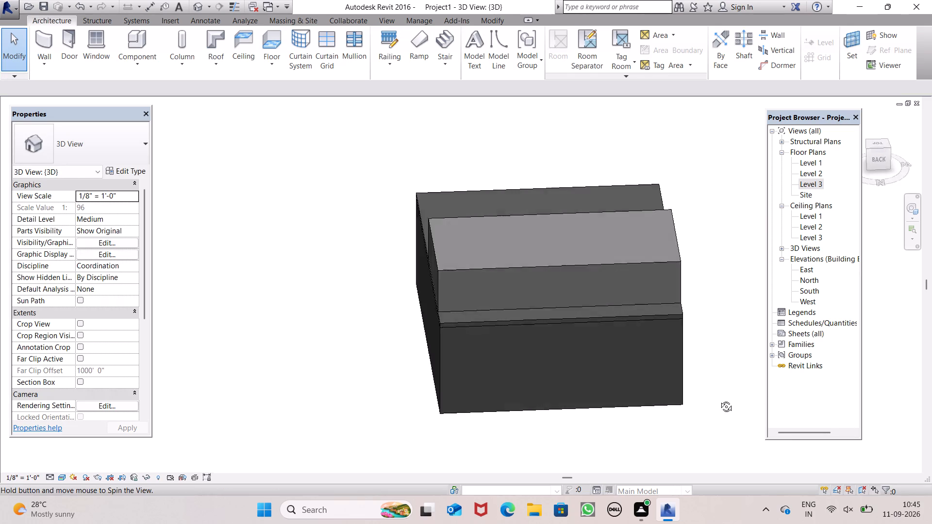
middle_click_drag(719, 399, 683, 390)
scroll(552, 293, "up", 3)
left_click(552, 289)
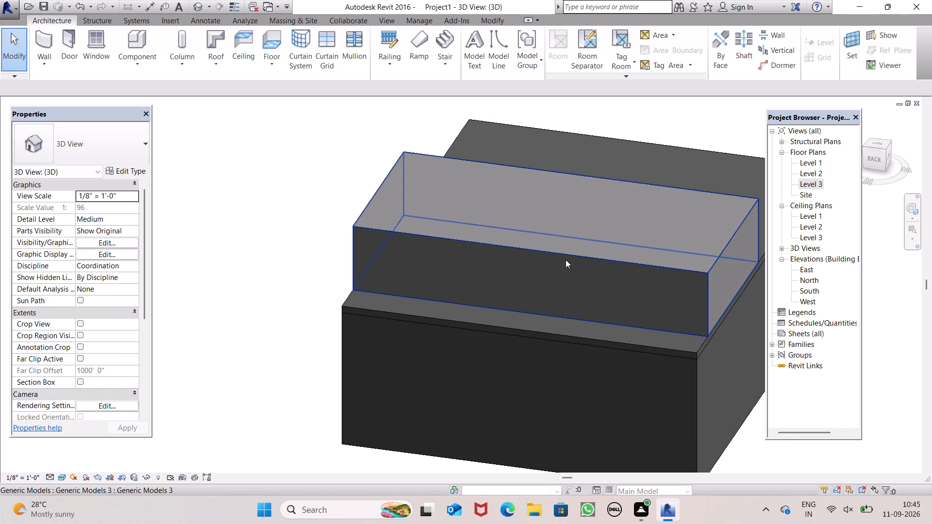
left_click(566, 260)
left_click_drag(530, 285, 517, 302)
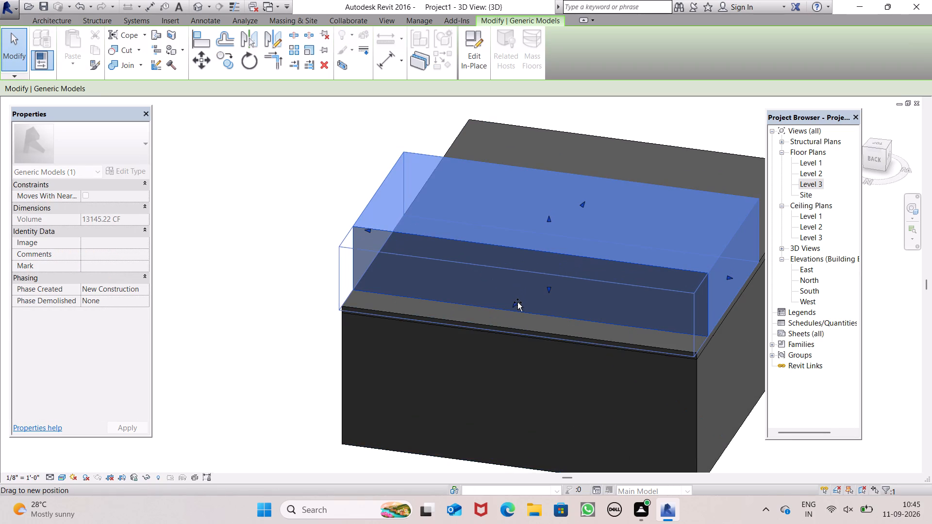
left_click_drag(517, 302, 523, 299)
left_click(361, 327)
scroll(466, 336, "up", 5)
left_click(513, 290)
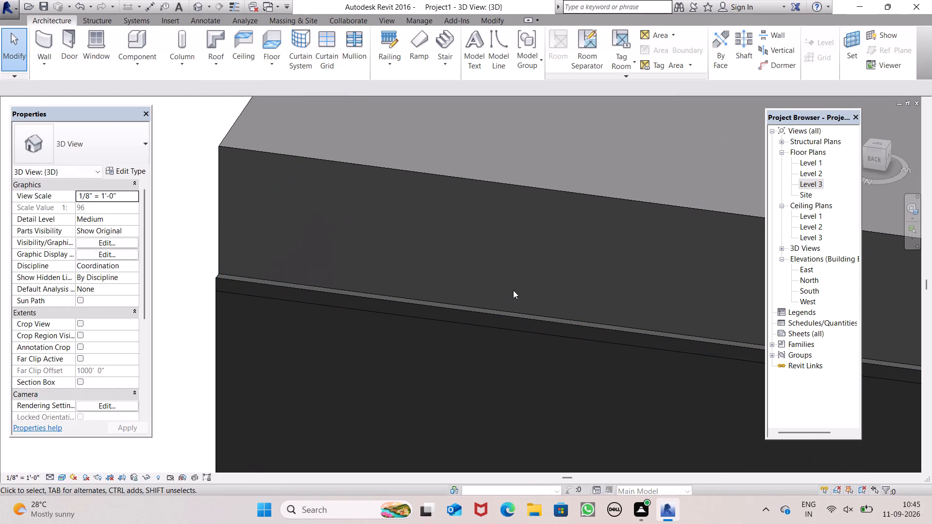
left_click(573, 187)
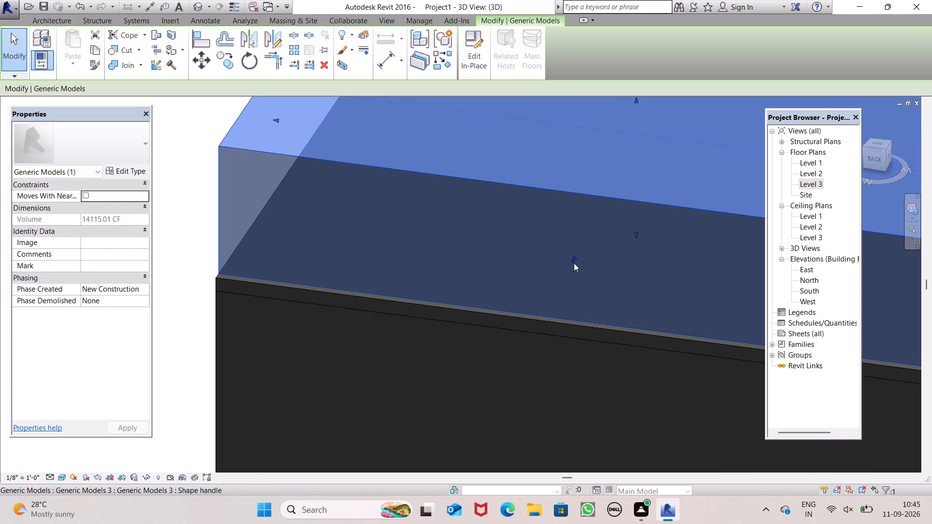
left_click(573, 261)
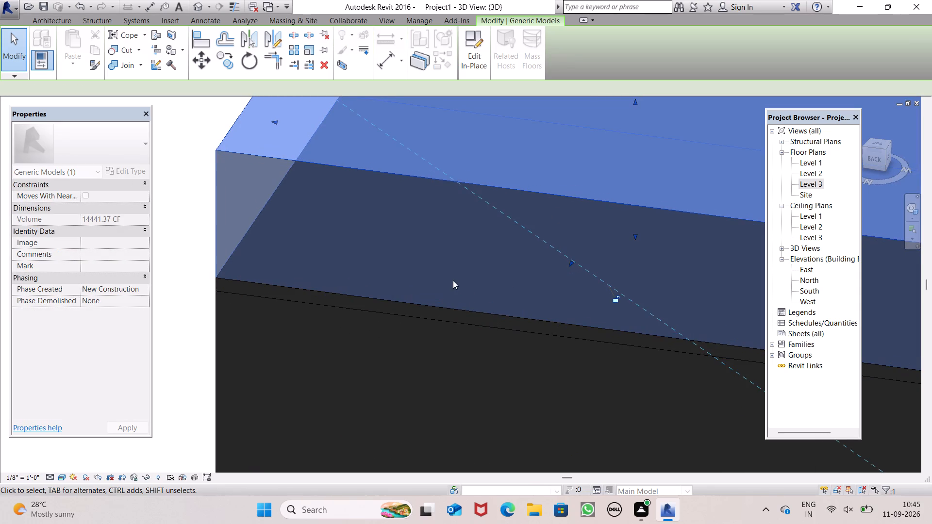
scroll(453, 280, "down", 6)
left_click(260, 326)
Pull the raised block's south face southward, leaving a strip of roof exposed along the front edge.
scroll(696, 315, "down", 3)
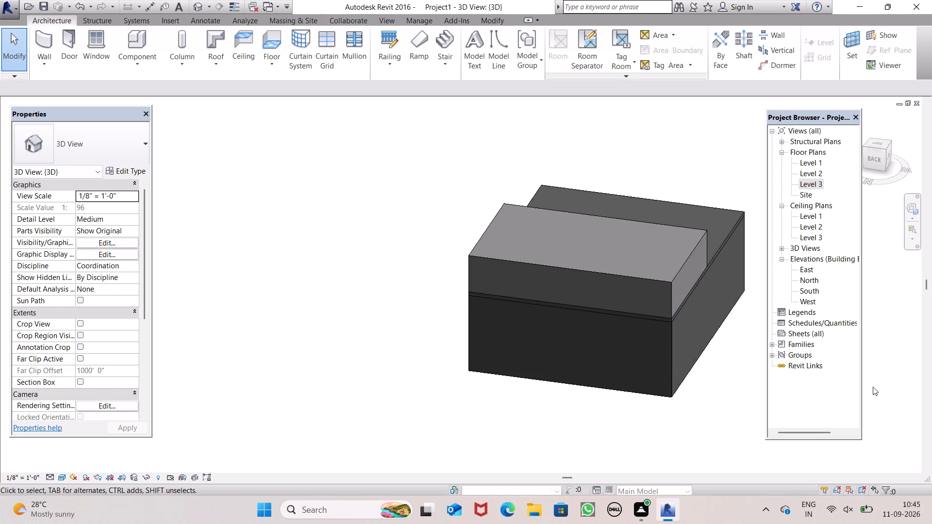
middle_click_drag(877, 387, 548, 328, "shift")
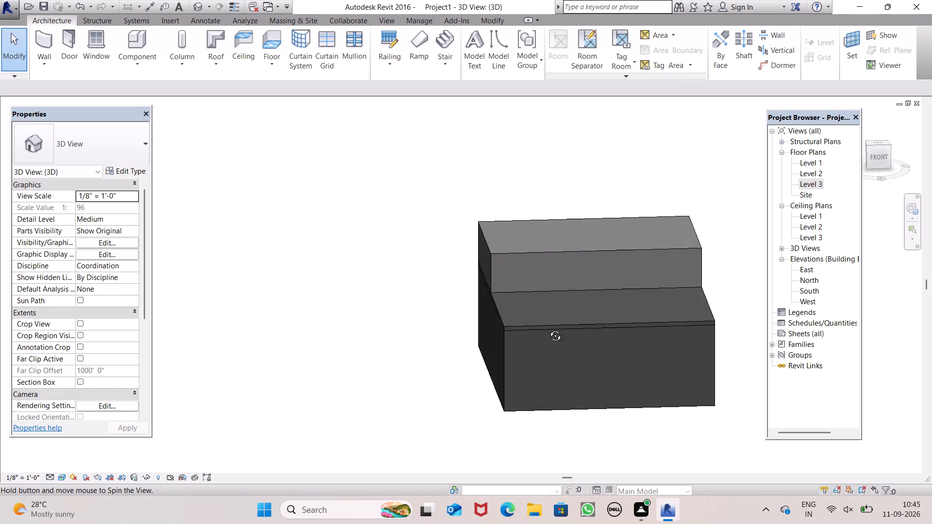
middle_click_drag(548, 328, 544, 328, "shift")
left_click(602, 246)
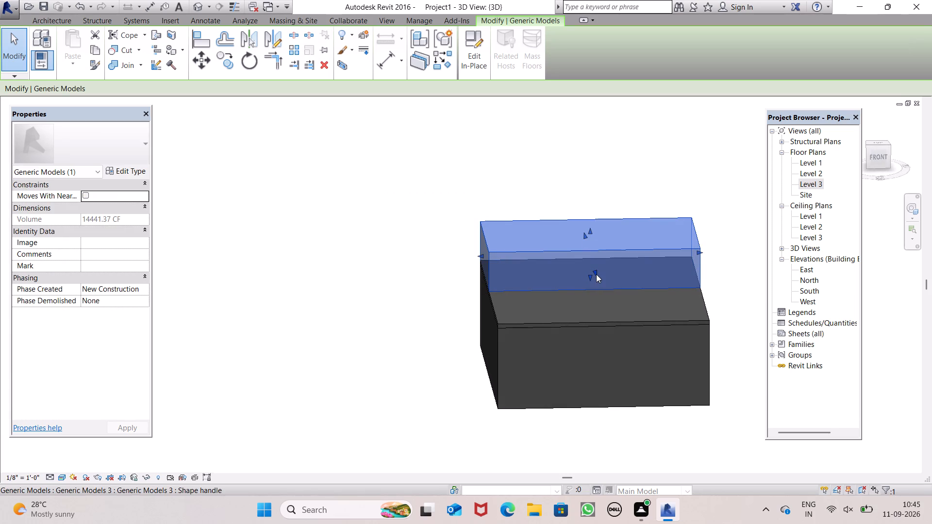
left_click_drag(596, 274, 597, 289)
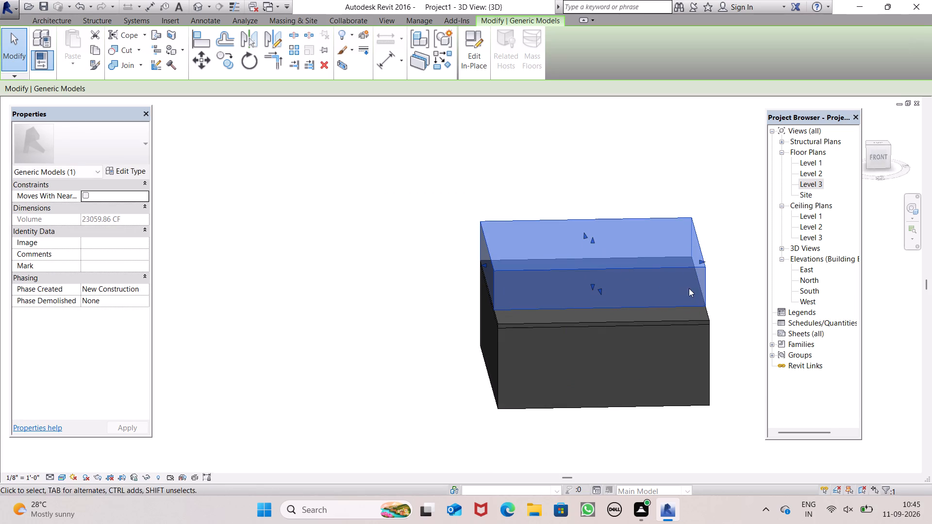
Lower the top face of the raised block in two stages to reduce its height to roughly half.
middle_click_drag(689, 288, 606, 291)
scroll(603, 227, "up", 5)
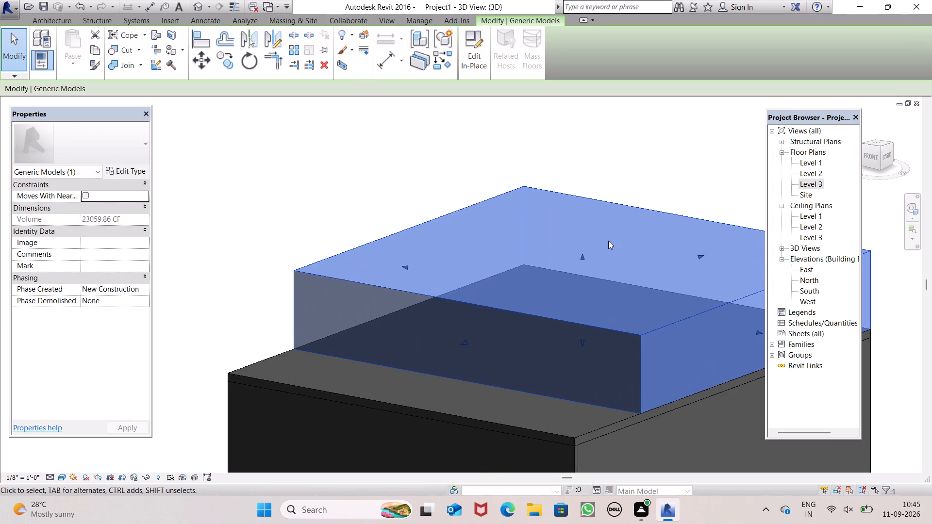
scroll(619, 231, "down", 2)
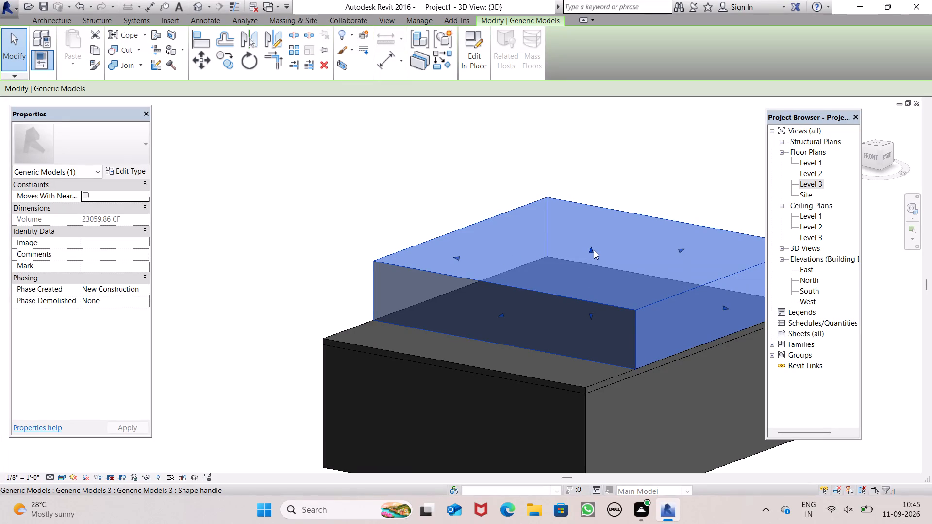
left_click_drag(592, 252, 591, 262)
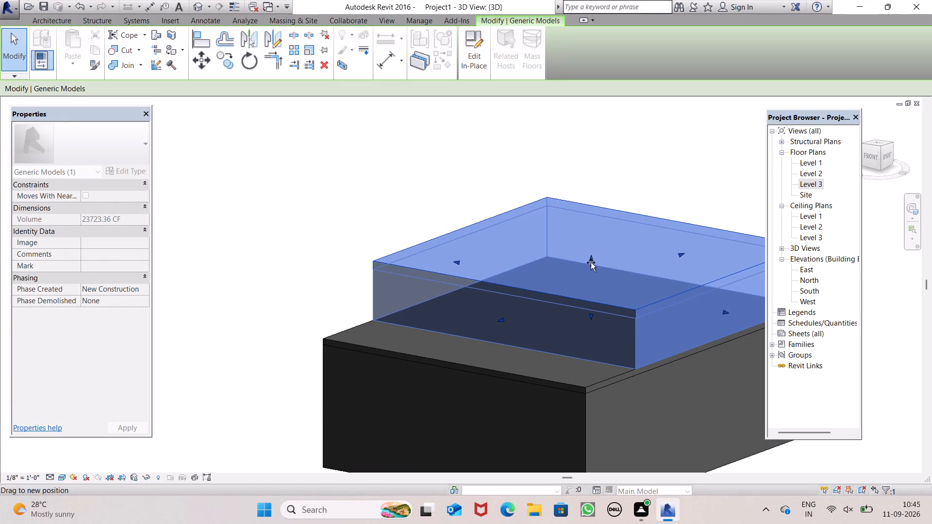
left_click_drag(591, 262, 591, 262)
left_click(306, 237)
scroll(742, 370, "down", 2)
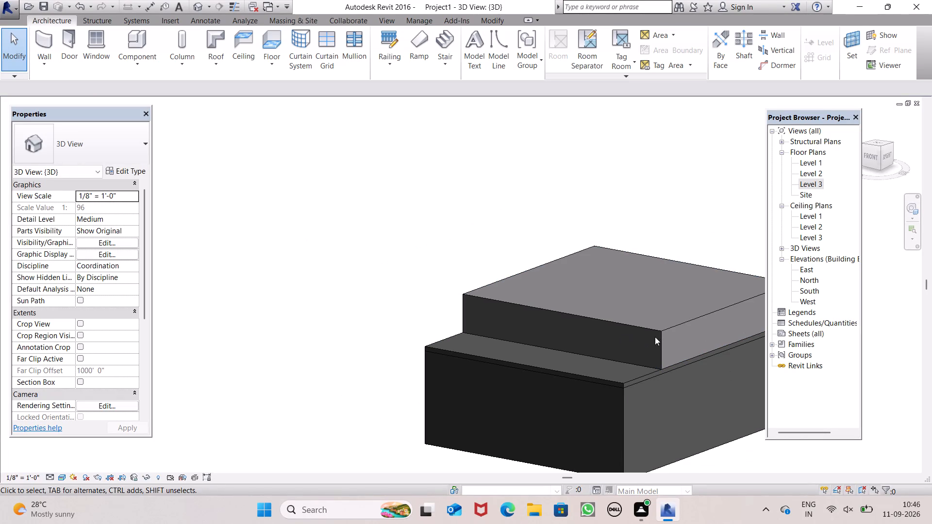
left_click(658, 330)
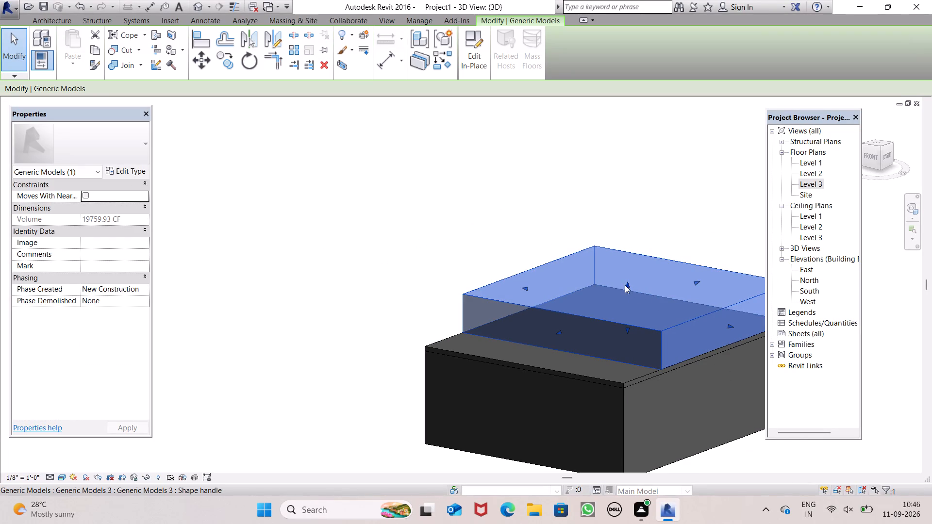
left_click_drag(627, 285, 625, 296)
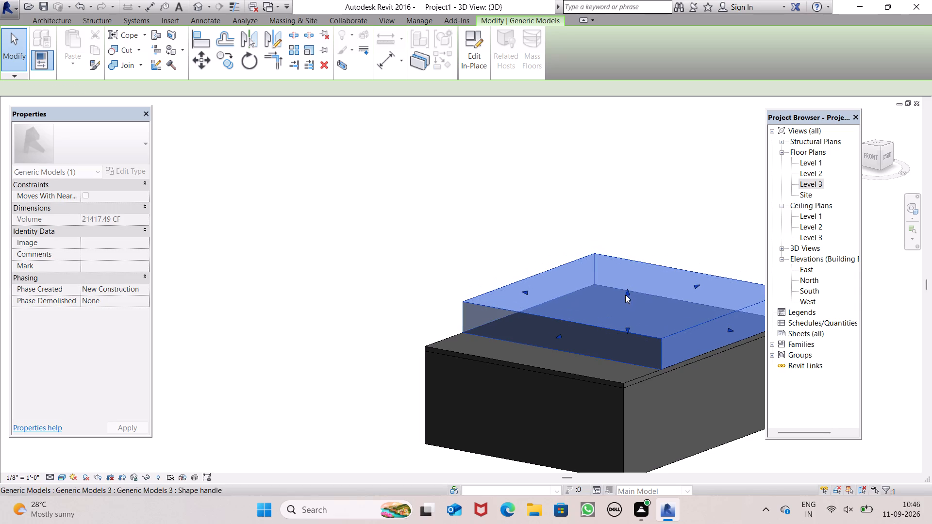
left_click(397, 316)
Examine the lowered block and the exposed roof strip along the south side in the 3D view.
middle_click_drag(593, 419, 628, 413, "shift")
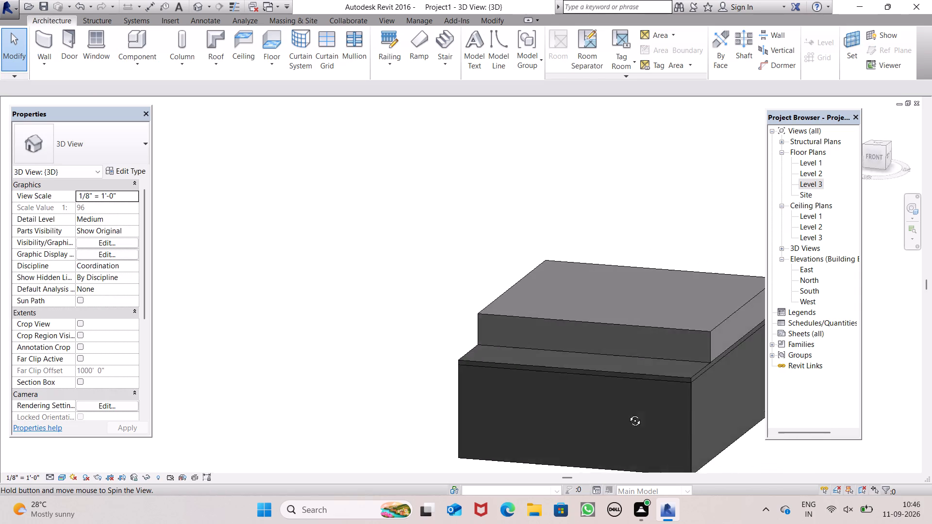
middle_click_drag(628, 413, 657, 408, "shift")
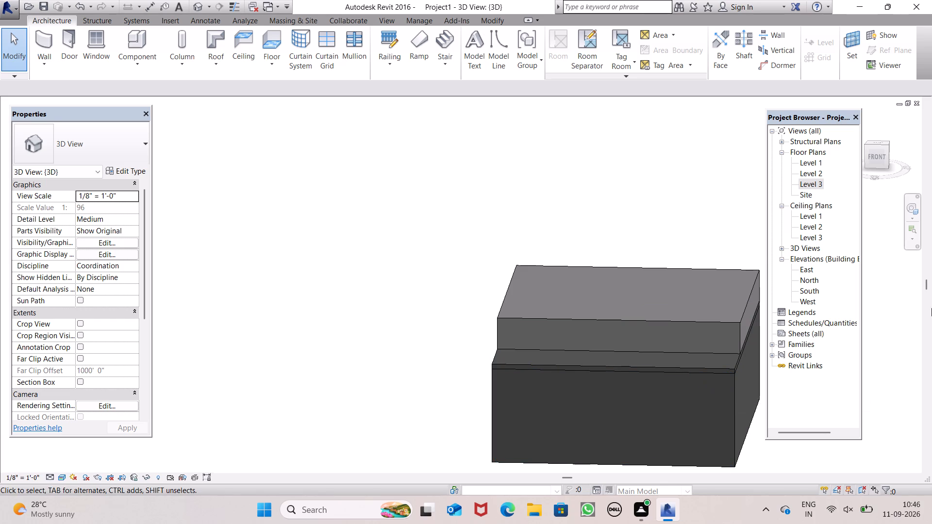
scroll(694, 279, "down", 1)
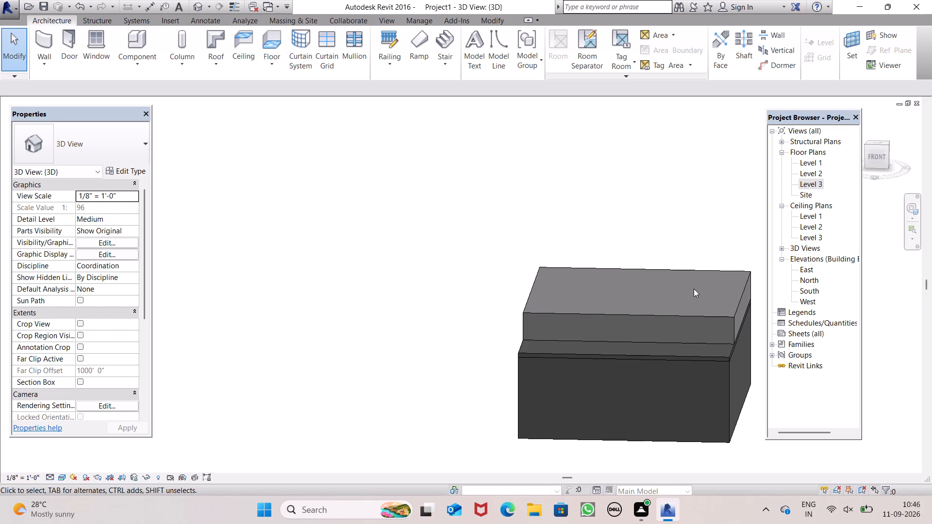
middle_click_drag(715, 357, 736, 345, "shift")
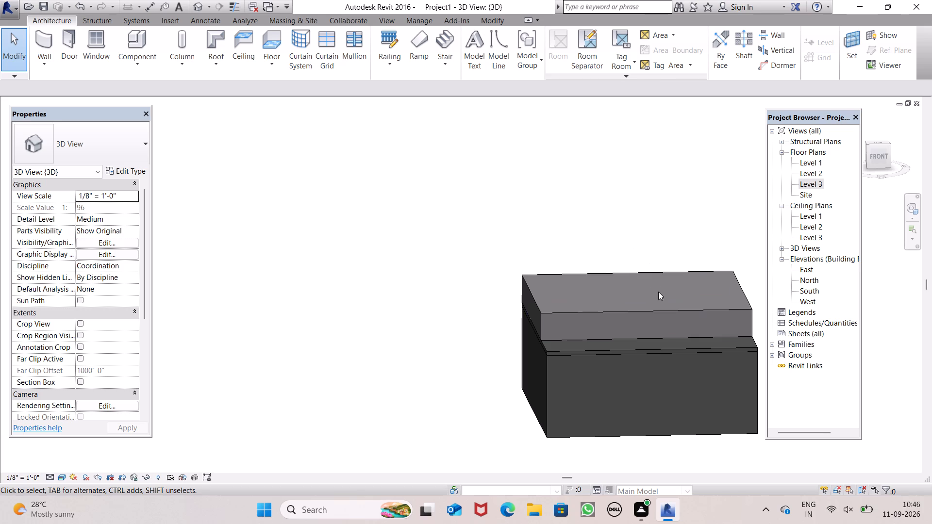
middle_click_drag(744, 363, 744, 363)
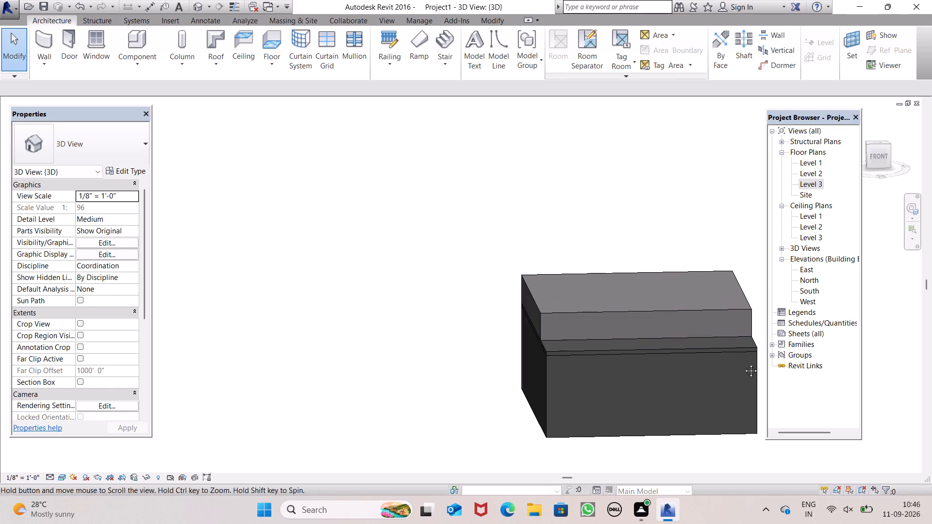
middle_click_drag(744, 363, 727, 365)
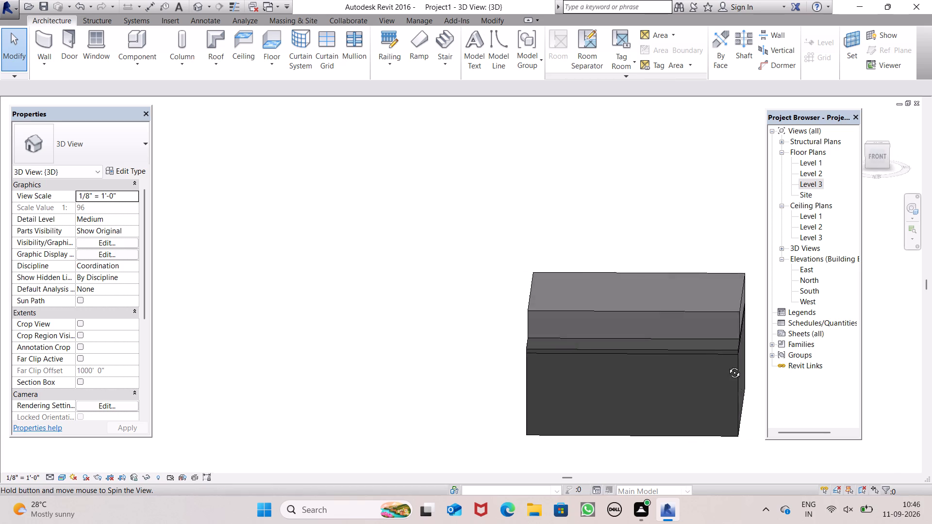
middle_click_drag(727, 365, 732, 367)
scroll(665, 324, "up", 3, "shift")
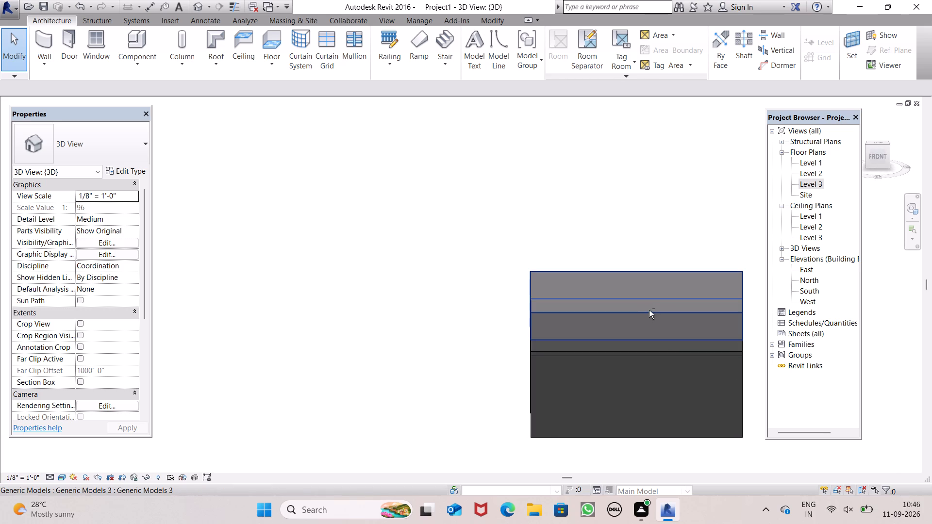
Extend the raised block's south face almost to the building's front edge.
left_click(647, 315, "shift")
scroll(568, 289, "down", 5)
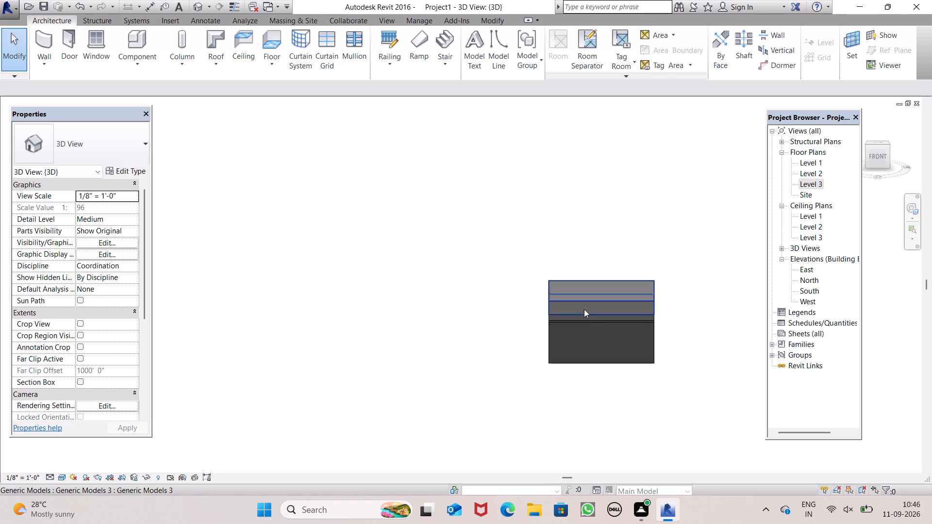
scroll(593, 316, "up", 5)
middle_click_drag(599, 309, 591, 369, "shift")
scroll(599, 337, "up", 1, "shift")
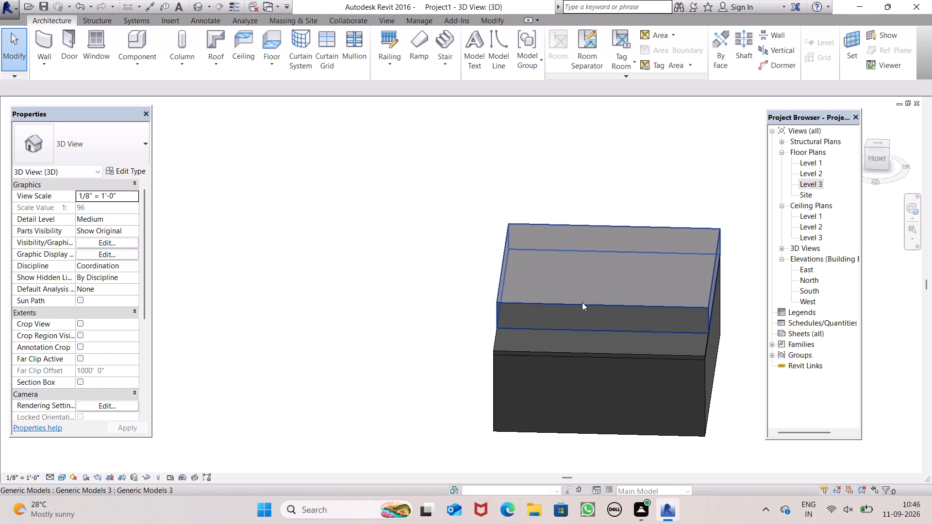
left_click(583, 304)
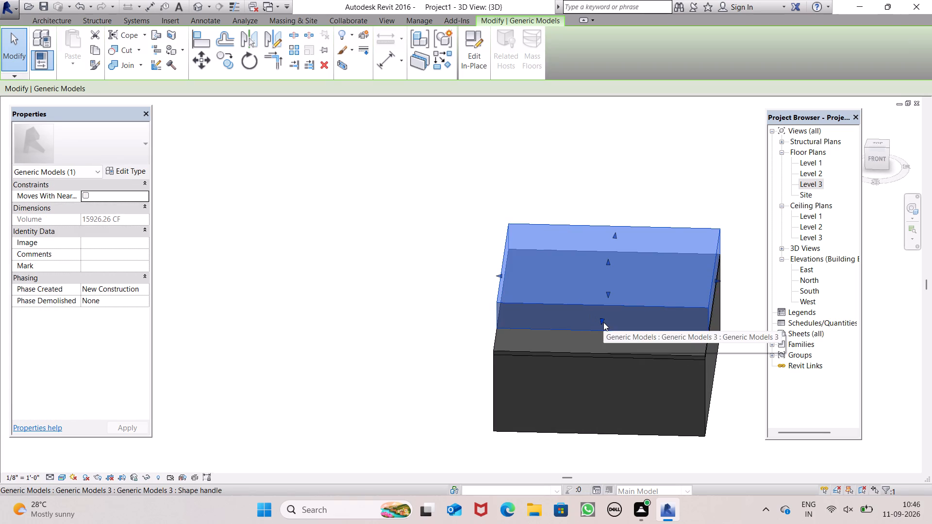
left_click_drag(601, 323, 600, 337)
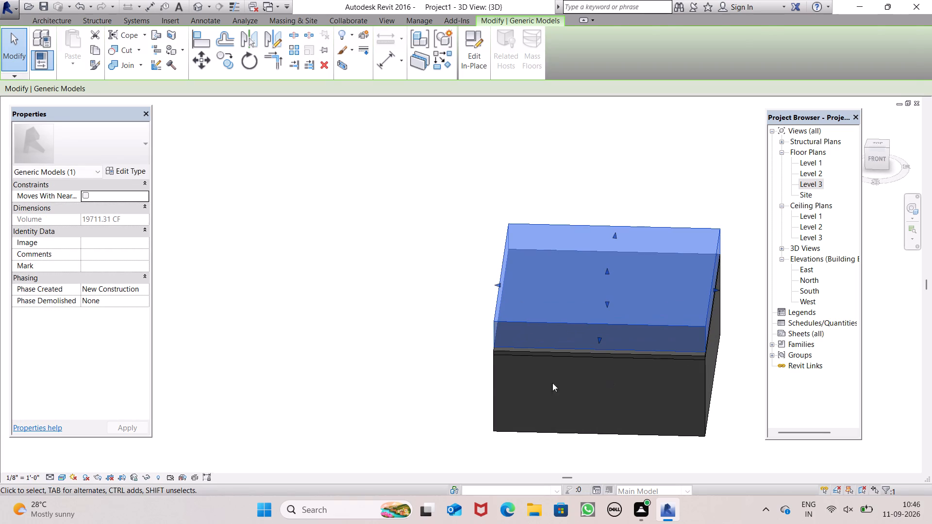
left_click(452, 386)
Pull the raised block's south face back northward to expose a strip of roof along the building's front edge.
middle_click_drag(648, 414, 641, 277)
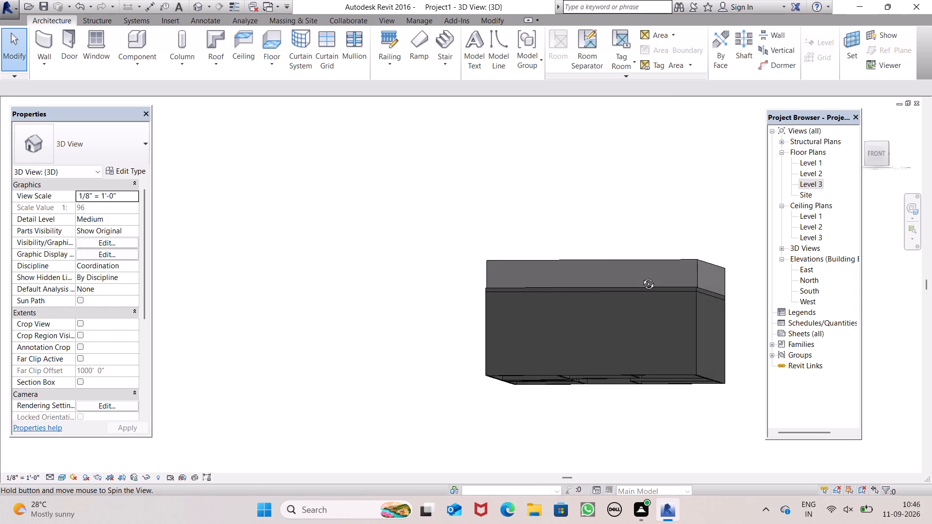
middle_click_drag(641, 277, 612, 406)
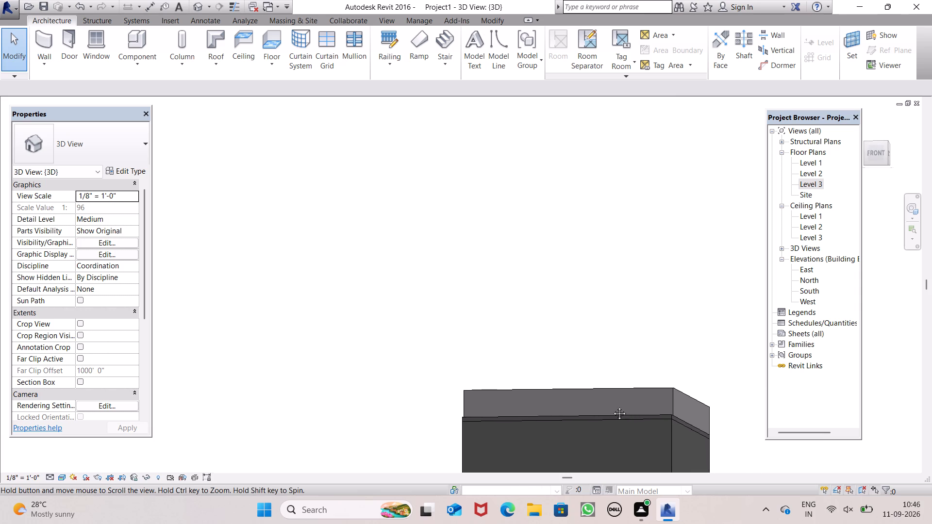
middle_click_drag(612, 406, 602, 416)
scroll(623, 302, "down", 2)
middle_click_drag(616, 352, 624, 452)
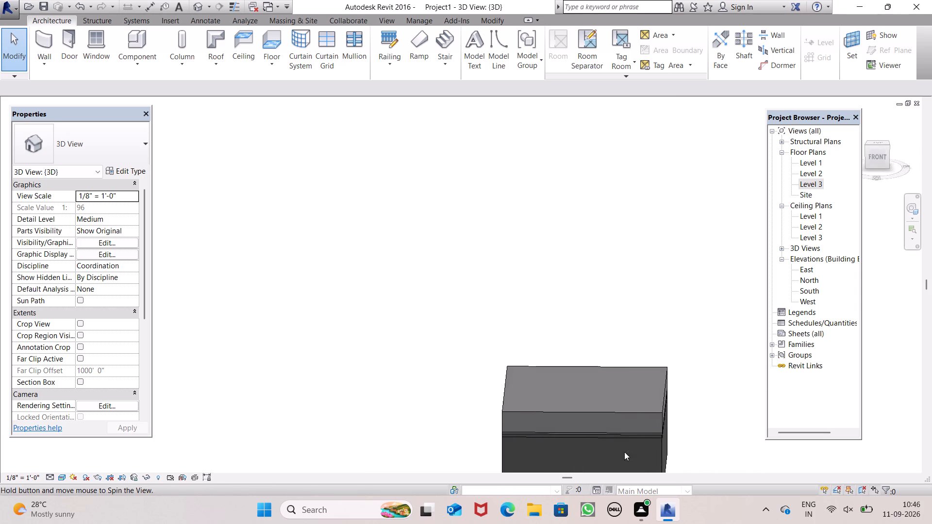
middle_click_drag(624, 452, 629, 450)
left_click(579, 413)
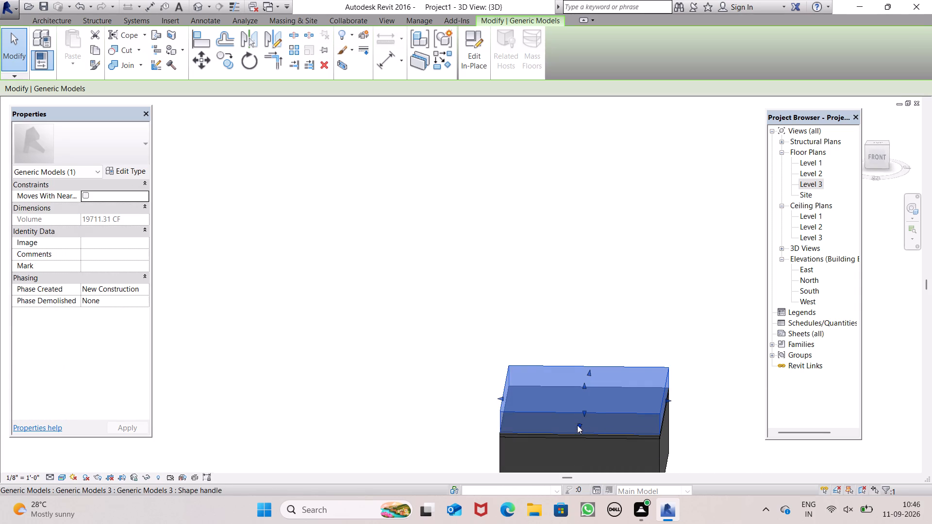
left_click_drag(577, 425, 580, 410)
left_click(586, 310)
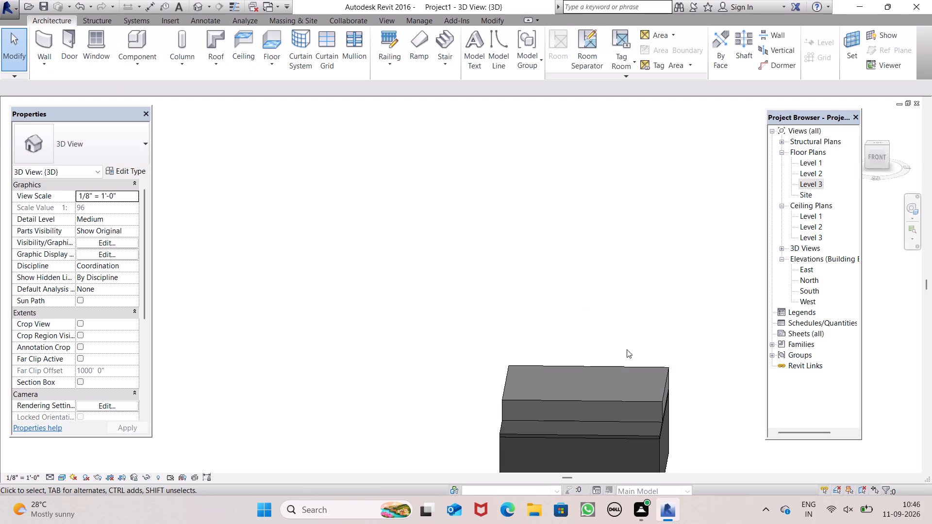
Nudge the raised block's south face slightly southward to narrow the exposed roof strip.
scroll(643, 286, "down", 4)
middle_click_drag(649, 340, 634, 471)
scroll(594, 410, "down", 1)
scroll(594, 409, "up", 4)
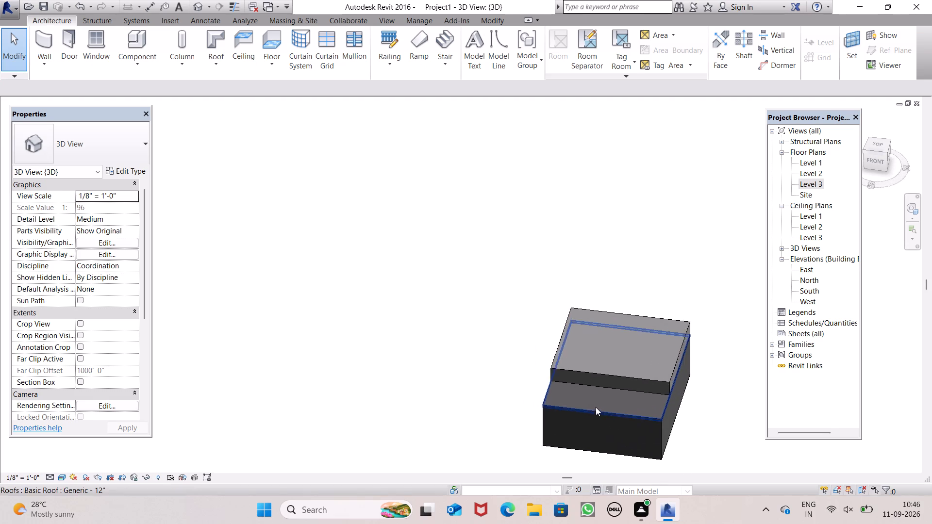
scroll(596, 407, "up", 4)
left_click(616, 355)
left_click(625, 344)
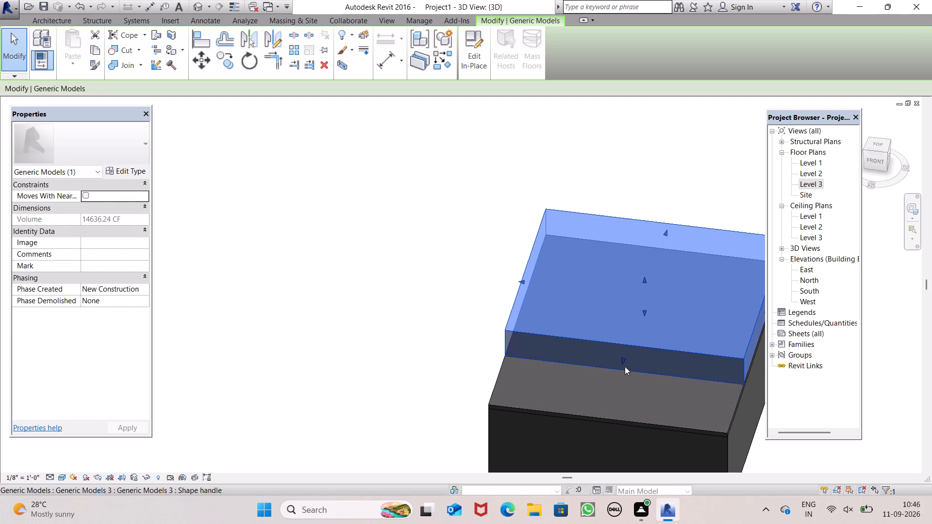
left_click_drag(622, 361, 620, 371)
left_click(323, 300)
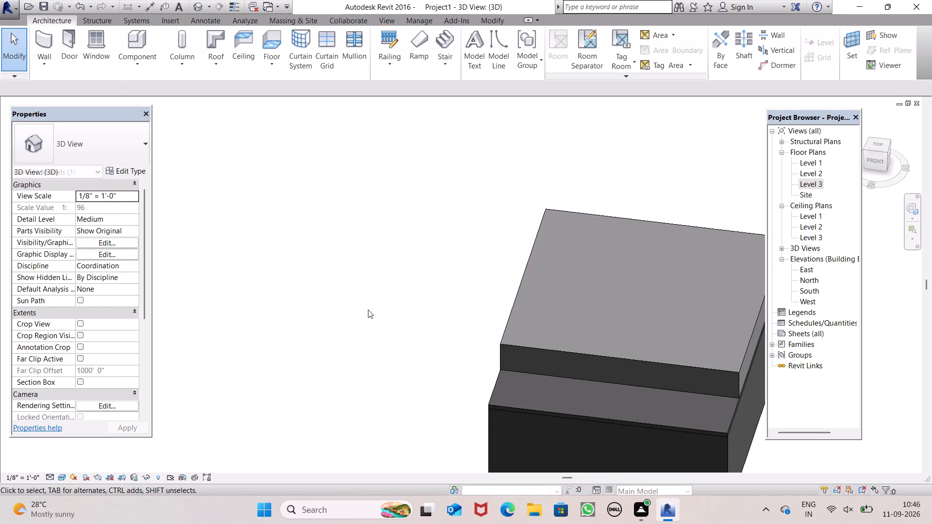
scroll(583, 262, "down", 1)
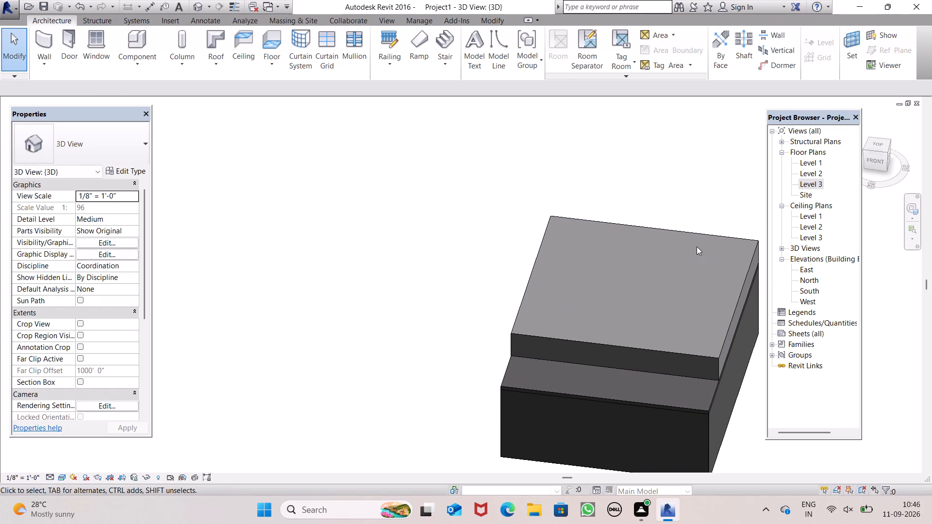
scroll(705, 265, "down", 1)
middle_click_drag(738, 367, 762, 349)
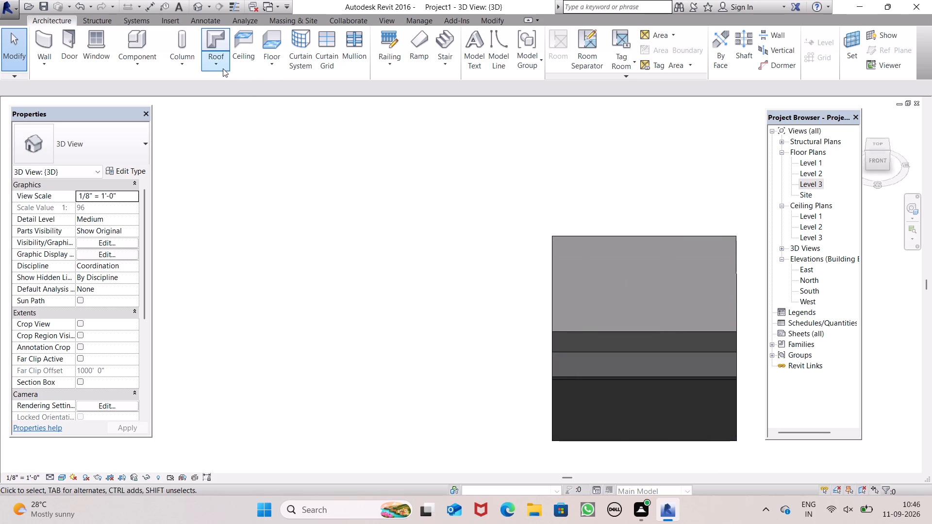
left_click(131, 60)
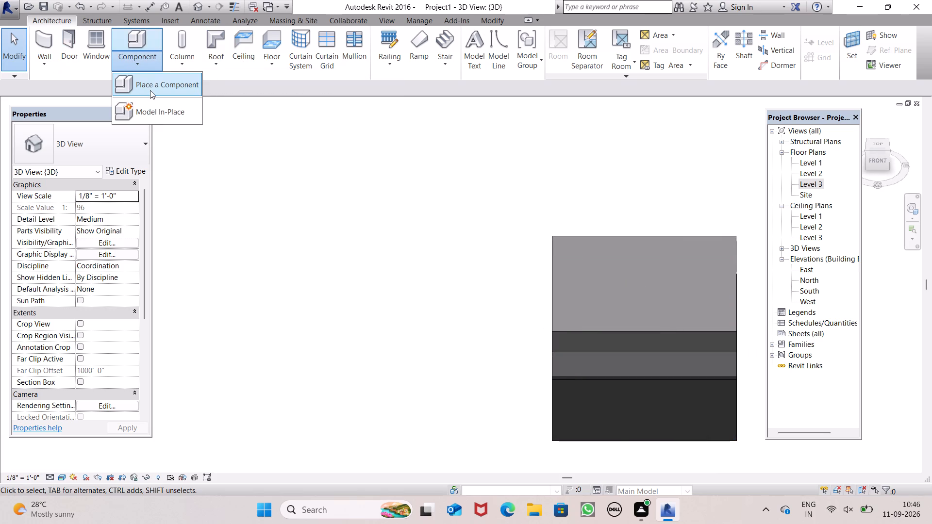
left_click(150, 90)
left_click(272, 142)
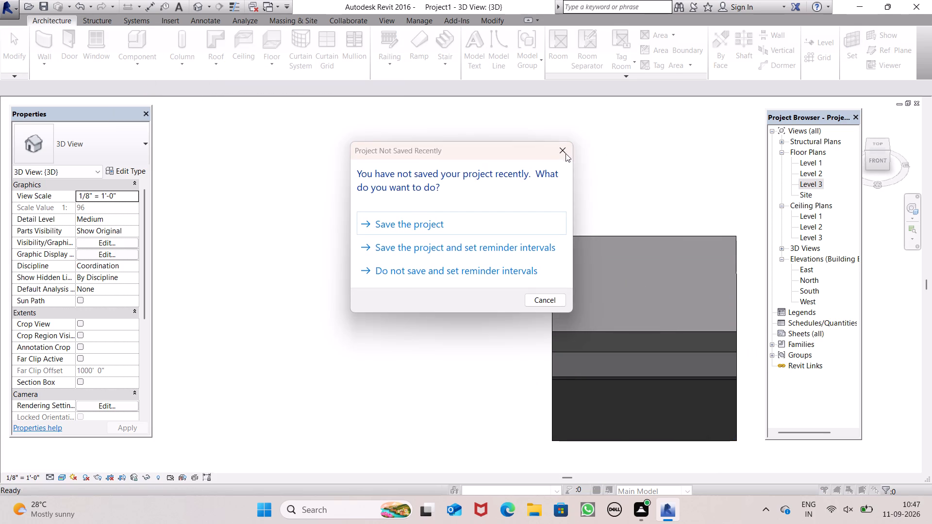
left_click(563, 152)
Start a new in-place model in the Generic Models category, keeping the suggested name.
left_click(59, 20)
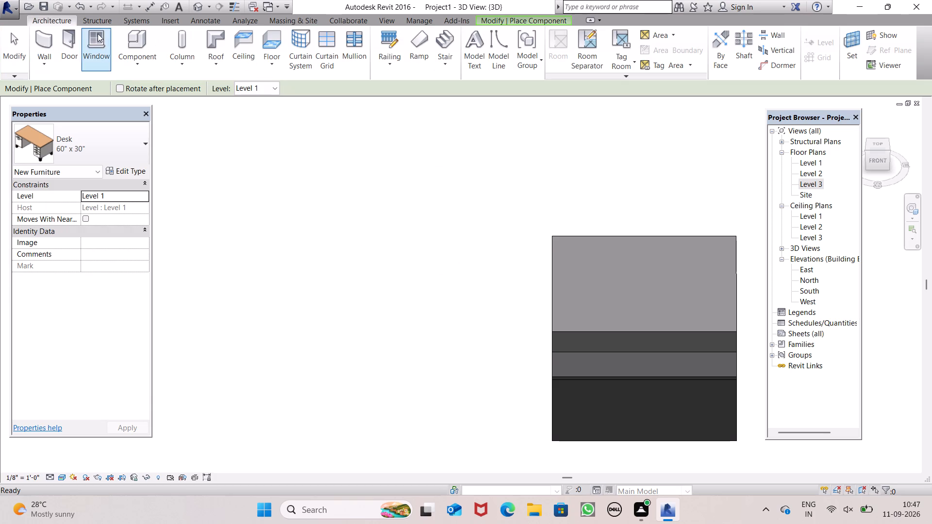
left_click(146, 65)
left_click(166, 112)
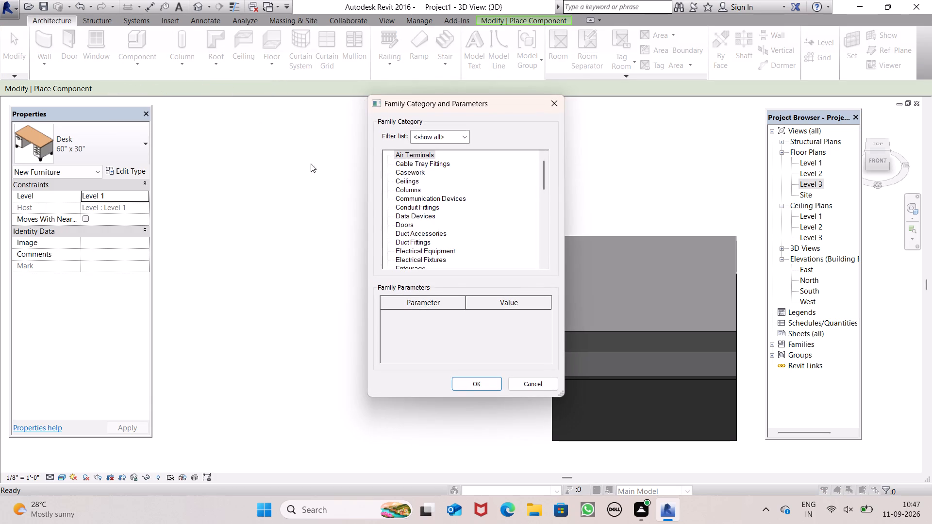
scroll(411, 178, "down", 7)
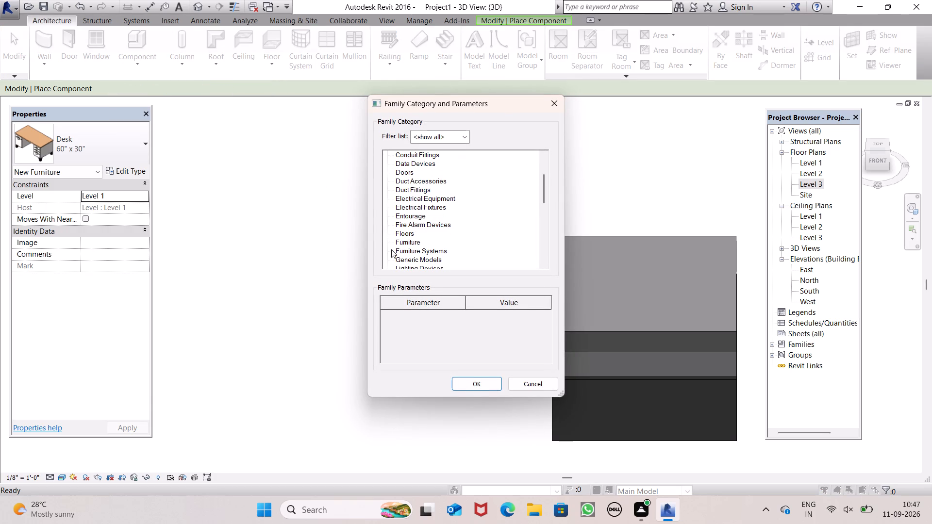
left_click(413, 253)
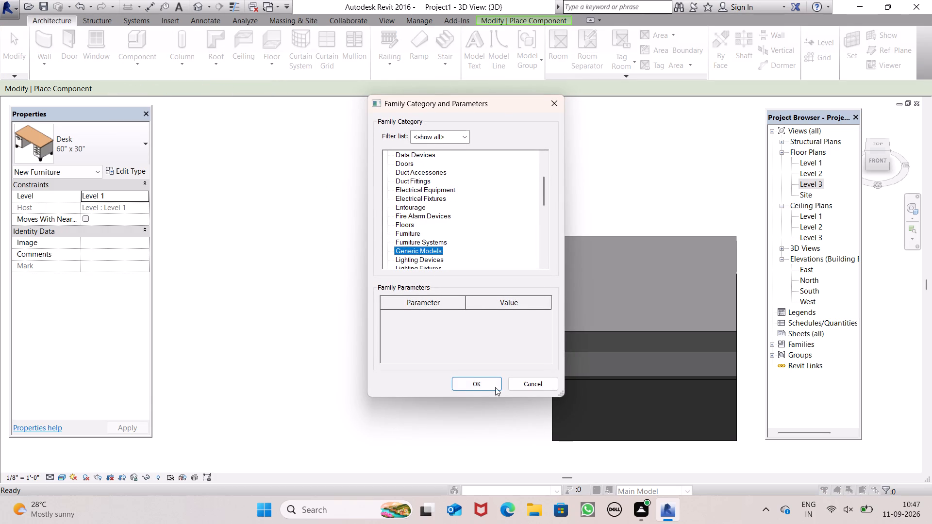
left_click_drag(486, 380, 483, 376)
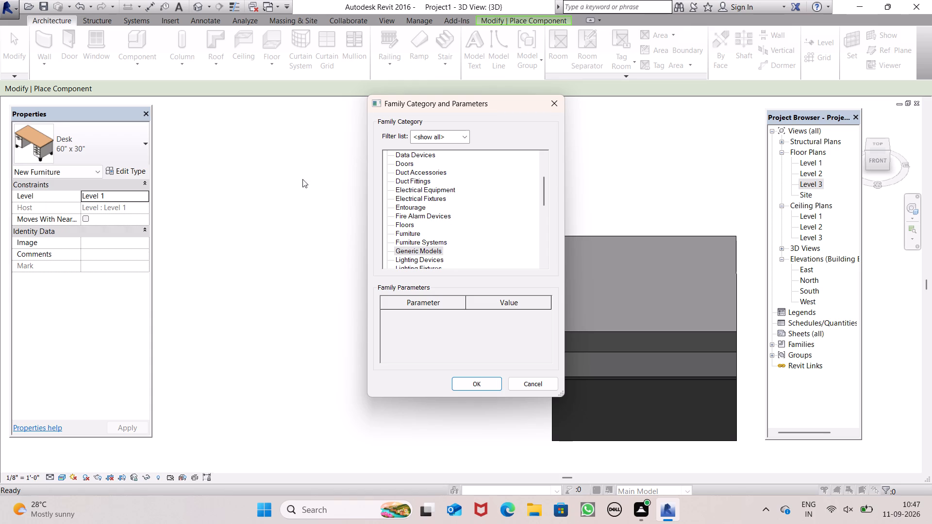
left_click_drag(472, 372, 472, 379)
left_click(476, 383)
left_click(472, 274)
On Level 3, extrude a rectangle about 33'-8" by 6' across the south wall's eastern part, 1' deep, and finish the model.
scroll(342, 261, "down", 1)
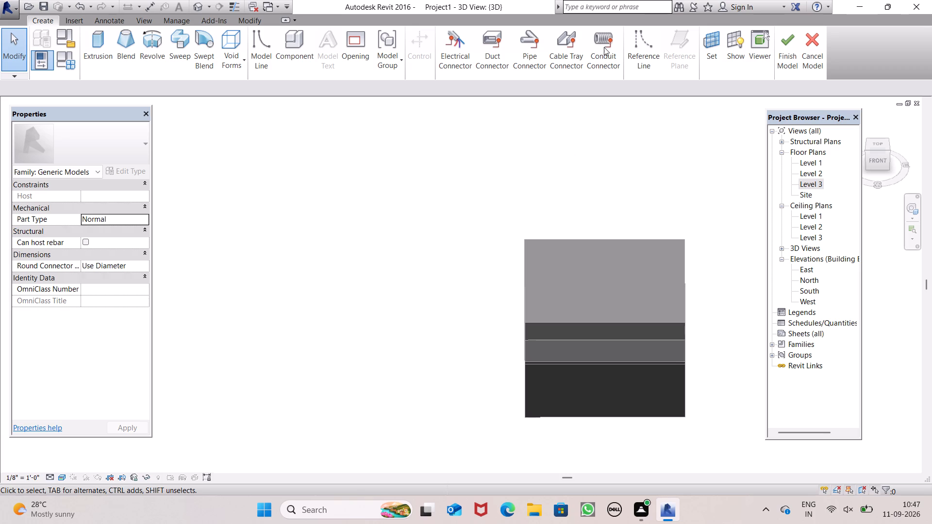
double_click(815, 185)
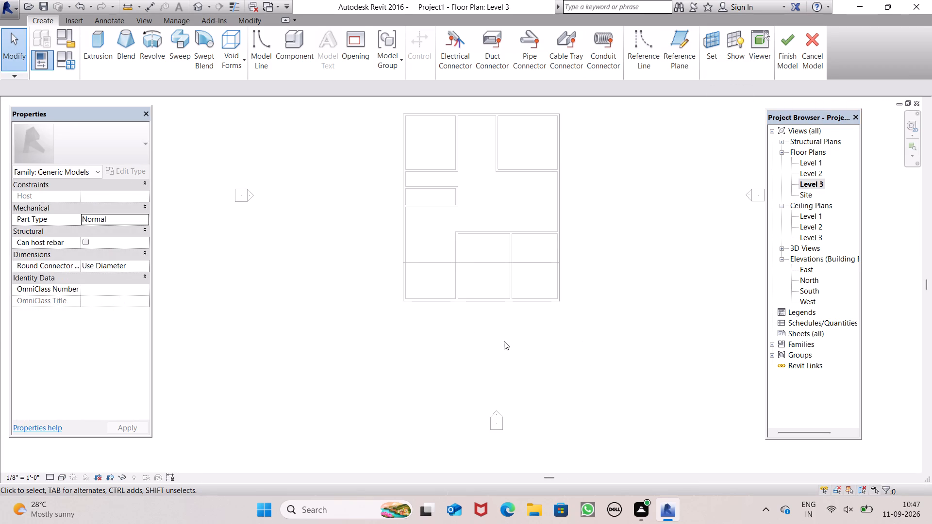
scroll(500, 336, "up", 1)
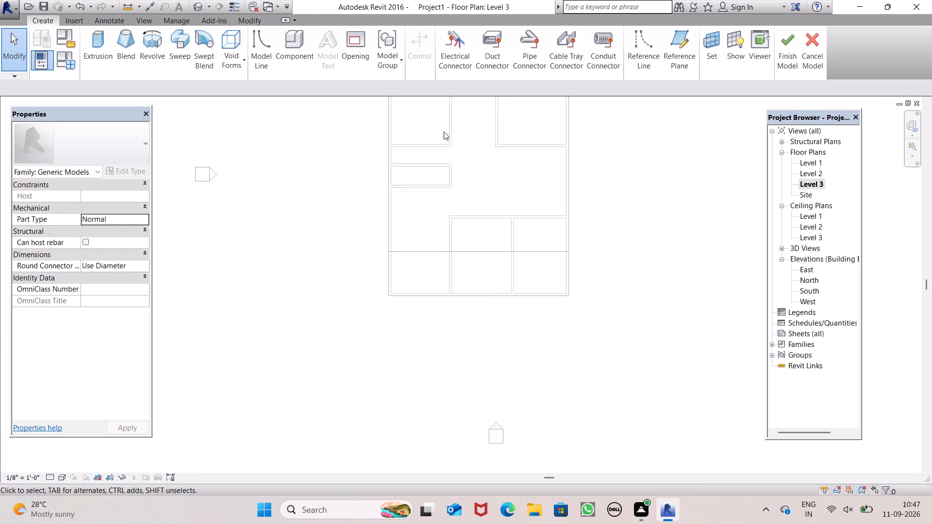
left_click(101, 55)
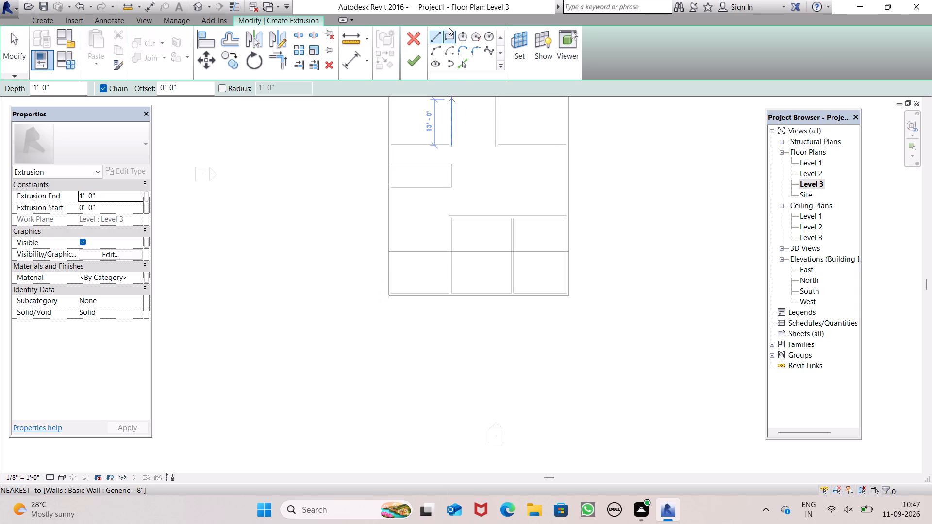
left_click(448, 35)
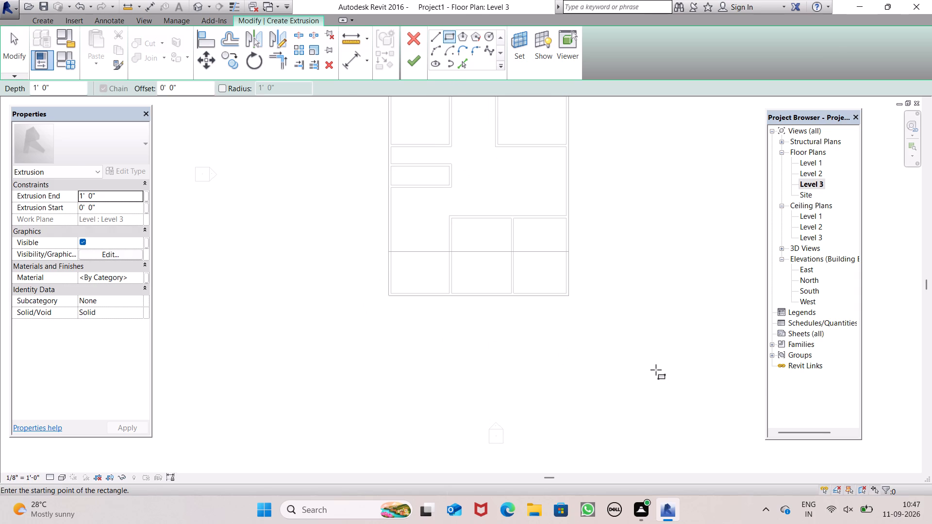
scroll(655, 367, "up", 1)
scroll(566, 304, "up", 5)
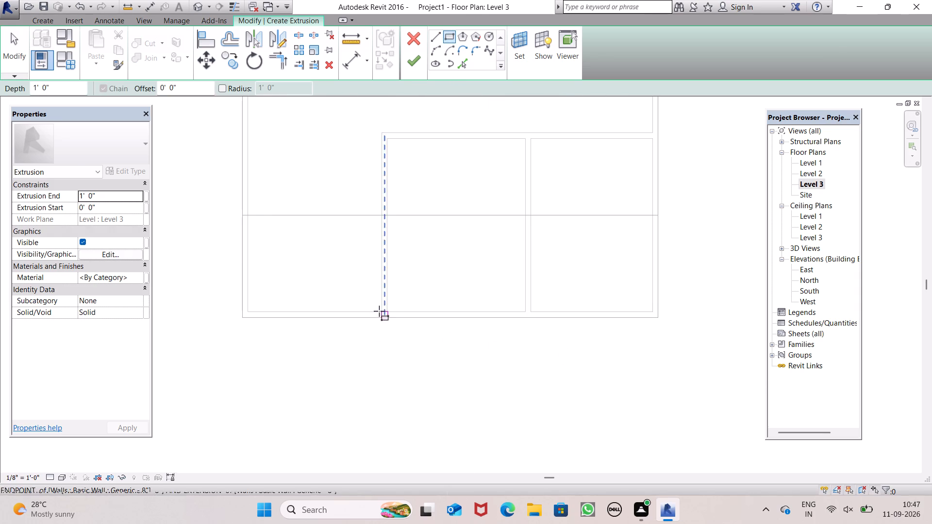
left_click(382, 284)
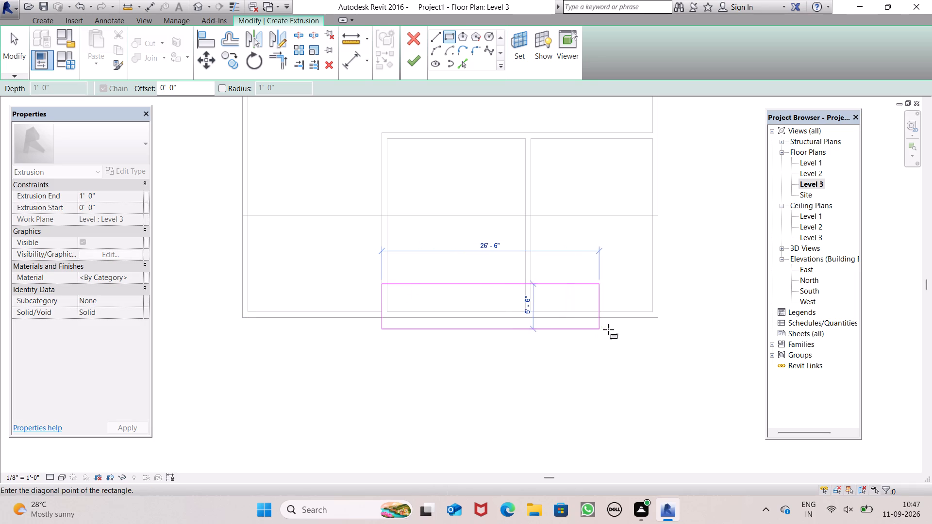
left_click(658, 332)
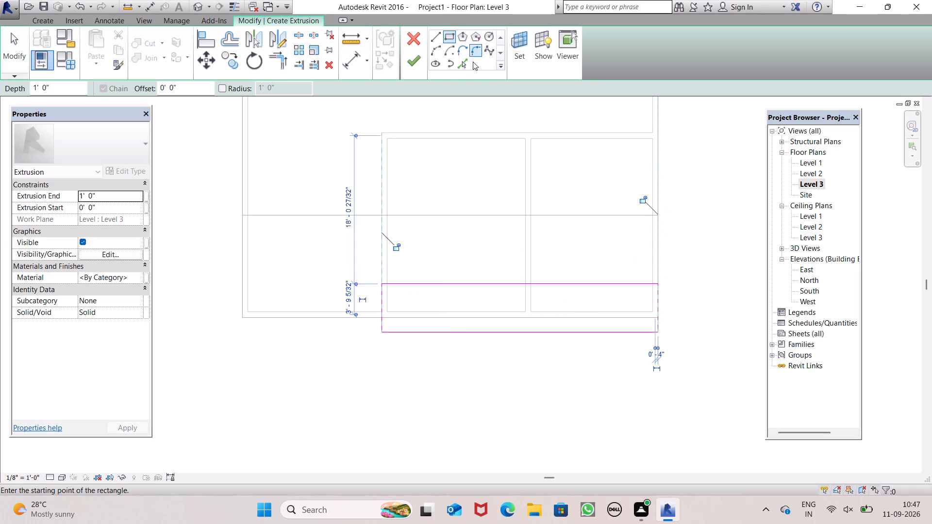
left_click(422, 70)
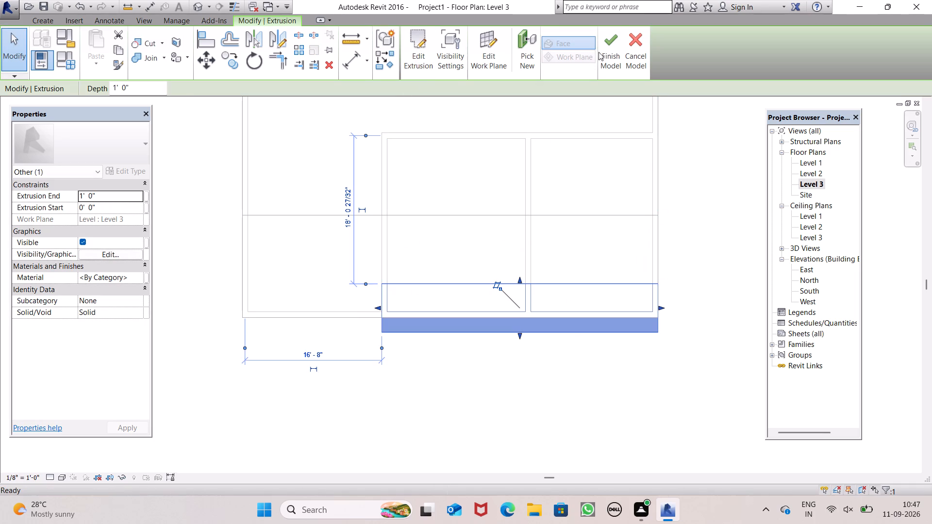
left_click(613, 45)
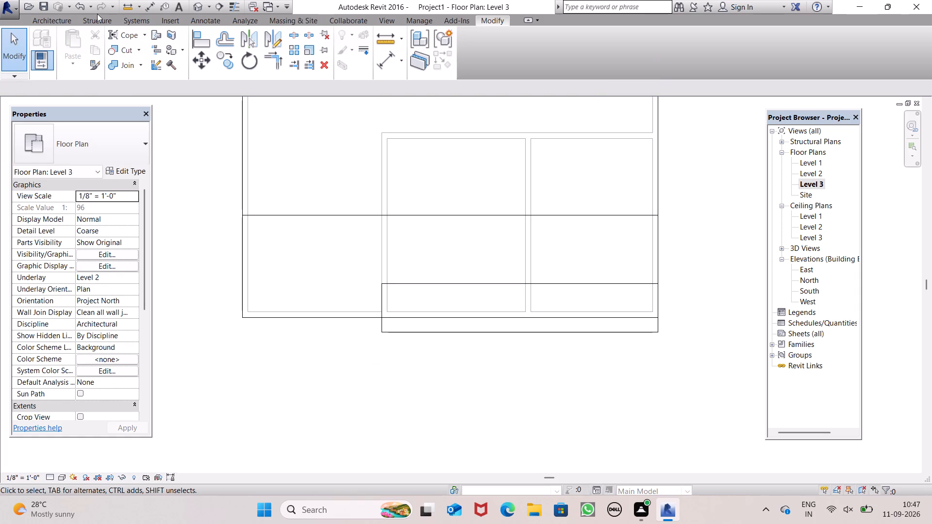
Start a new in-place model in the Generic Models category, keeping the suggested name, and begin an extrusion.
left_click(68, 24)
left_click(143, 66)
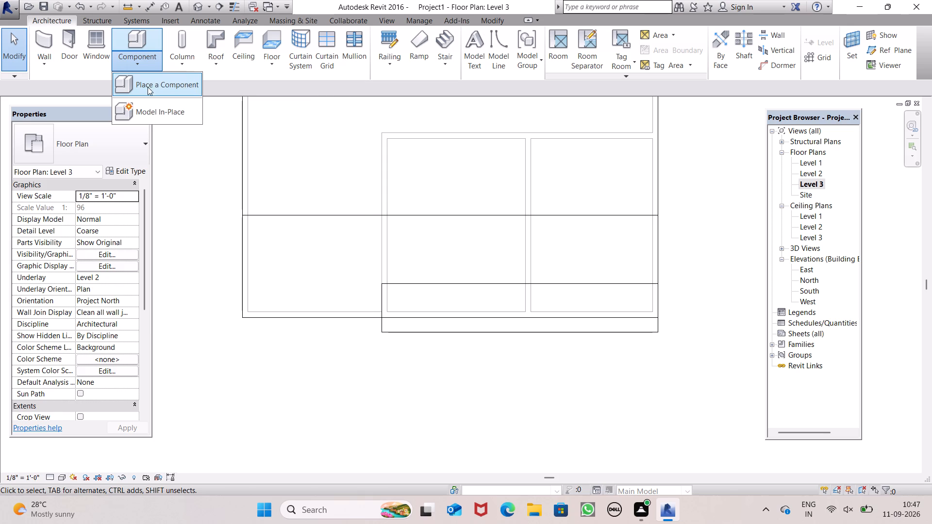
left_click(159, 116)
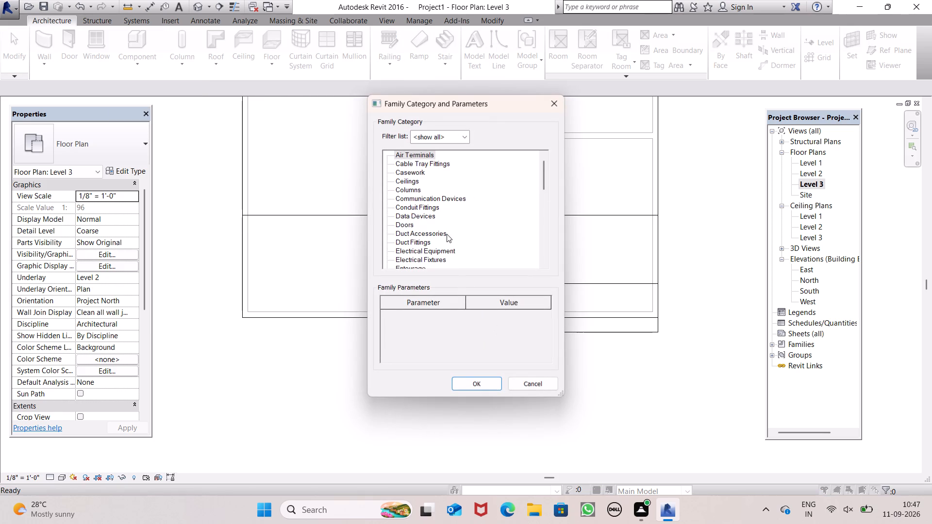
scroll(447, 234, "down", 5)
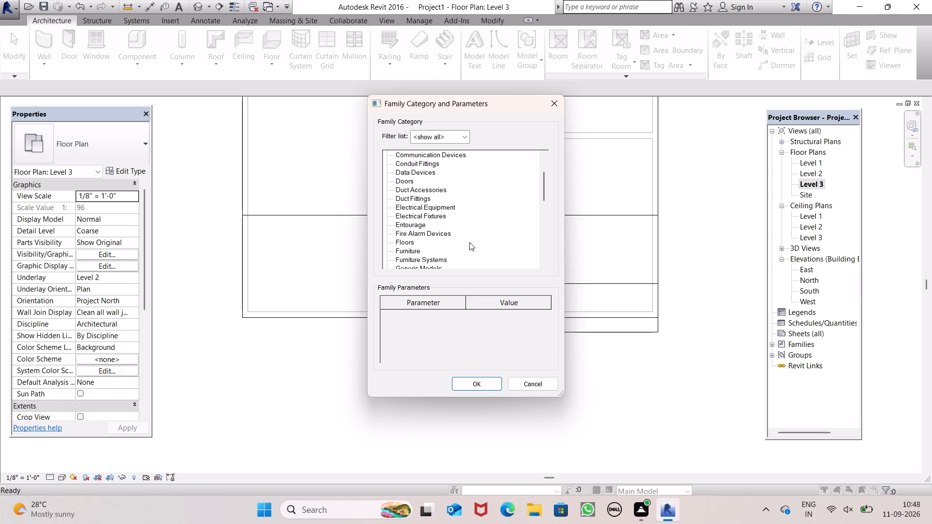
scroll(430, 250, "down", 2)
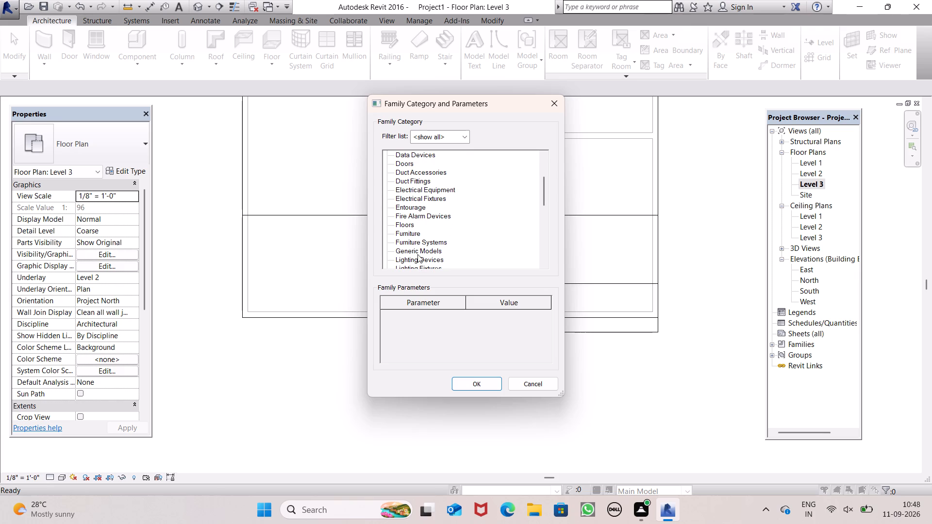
left_click(417, 253)
left_click(488, 384)
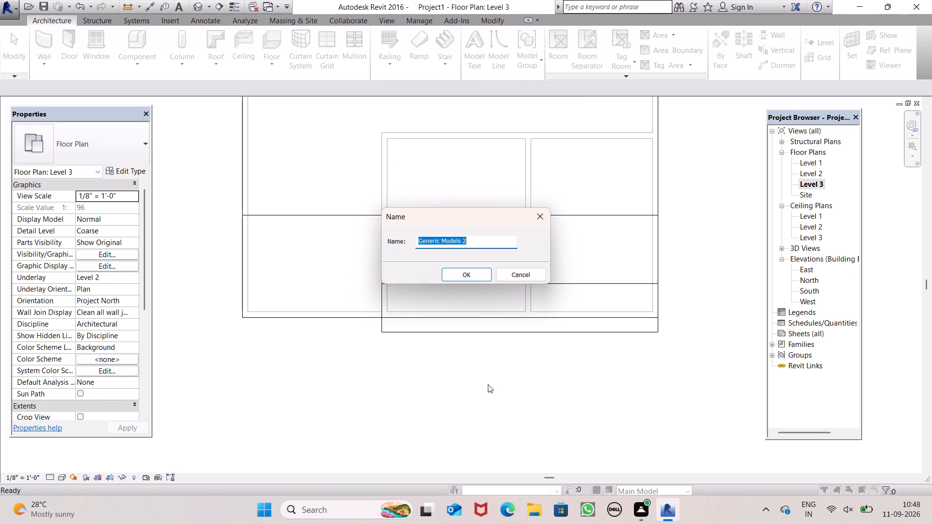
left_click(469, 275)
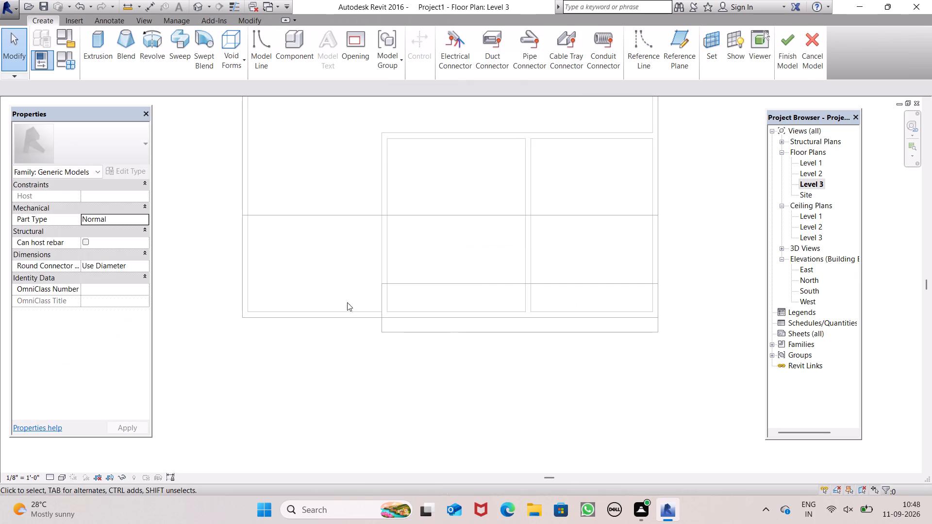
left_click(96, 49)
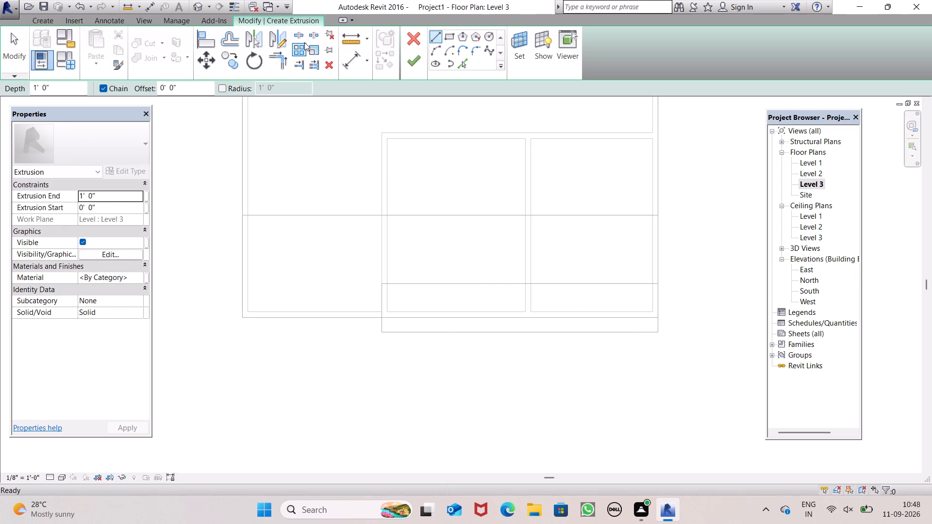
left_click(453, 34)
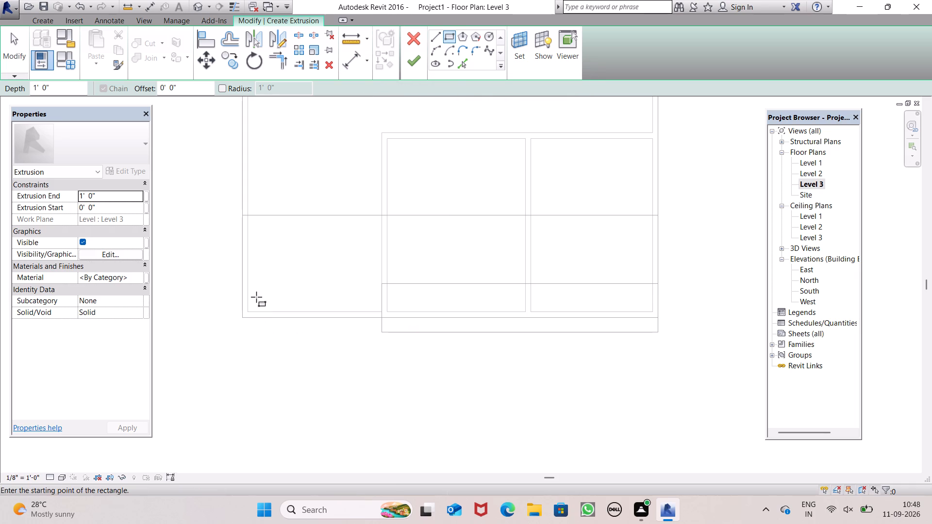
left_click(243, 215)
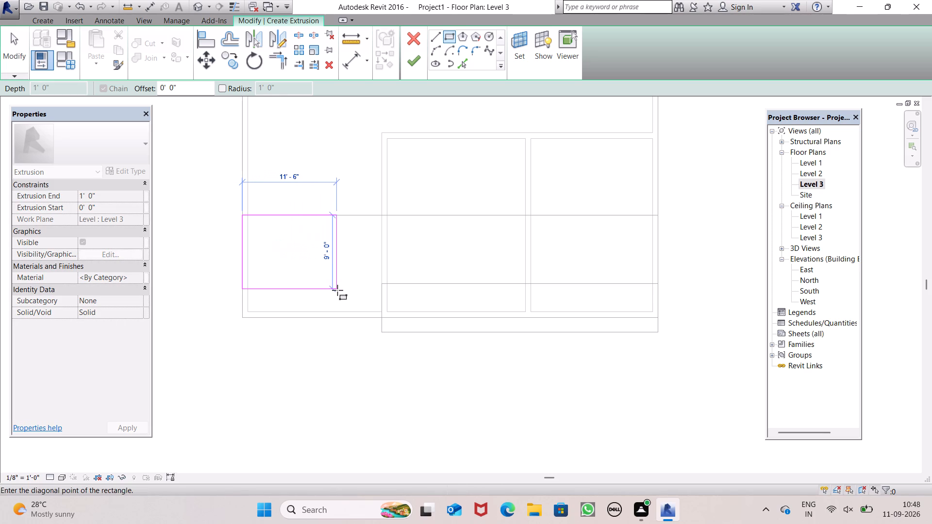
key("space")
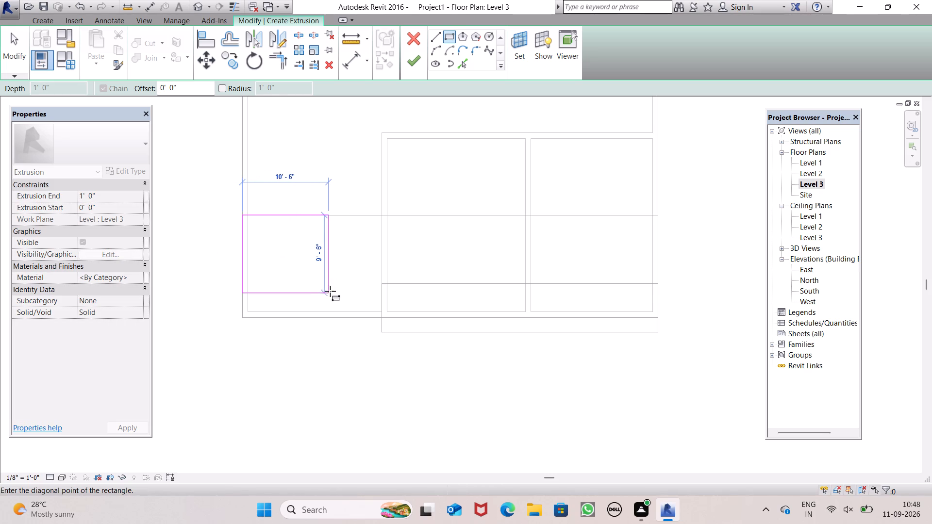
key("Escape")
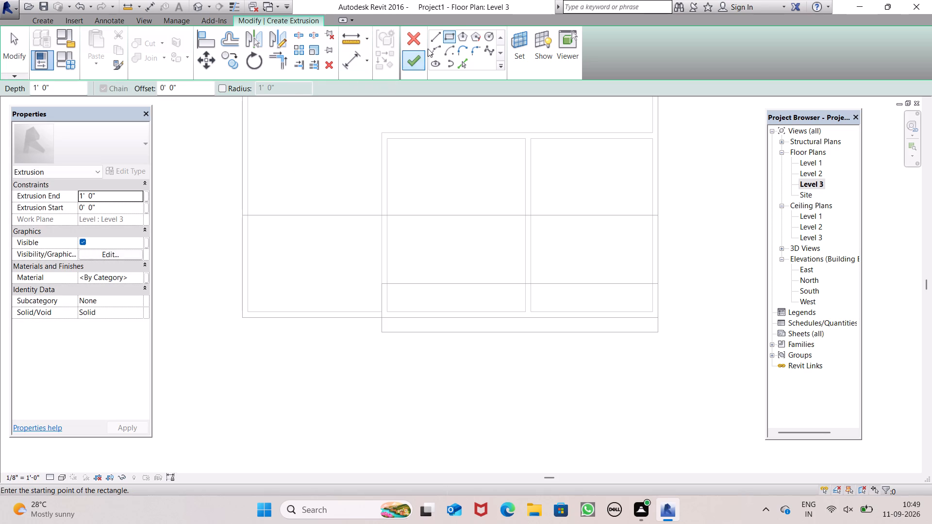
Extrude a rectangle about 17' wide and 1' deep over the building's southwest corner, ending at the eastern slab's west edge.
left_click(449, 38)
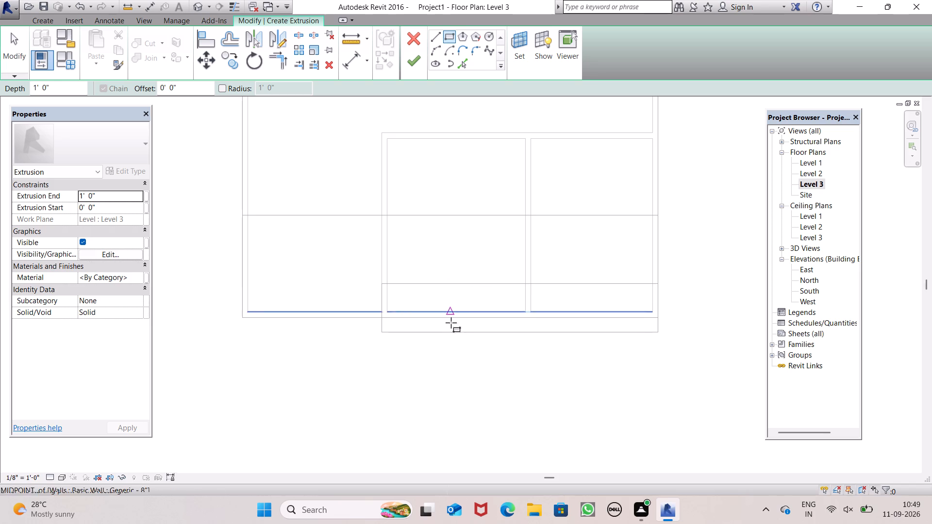
scroll(292, 432, "up", 1)
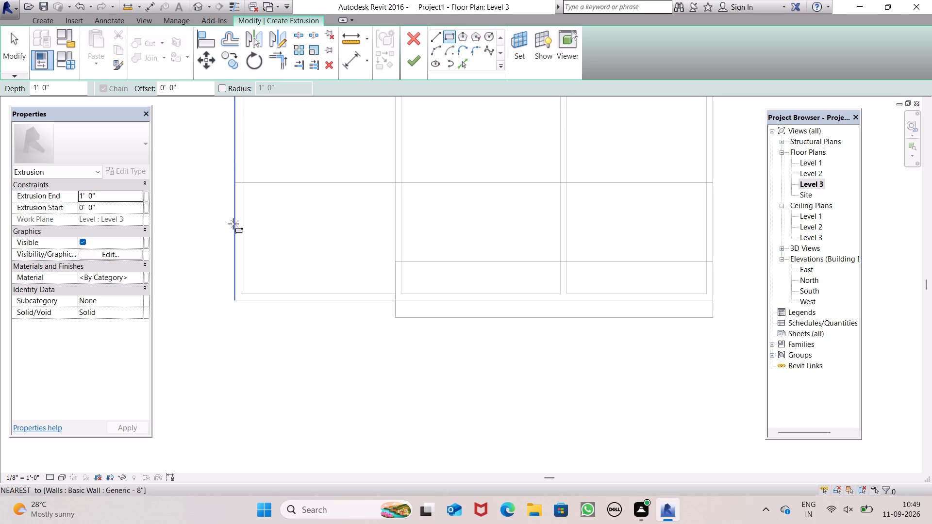
left_click(233, 224)
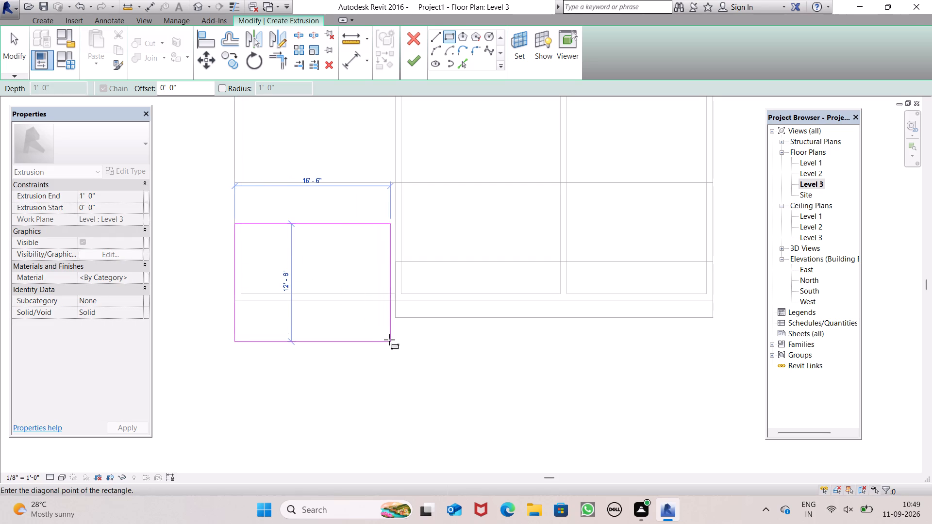
left_click(397, 308)
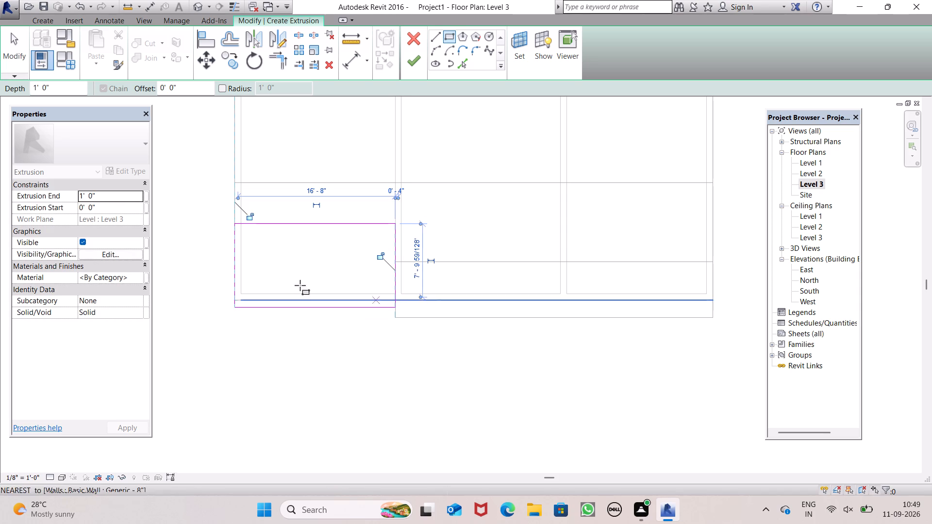
key("Escape")
key("Escape")
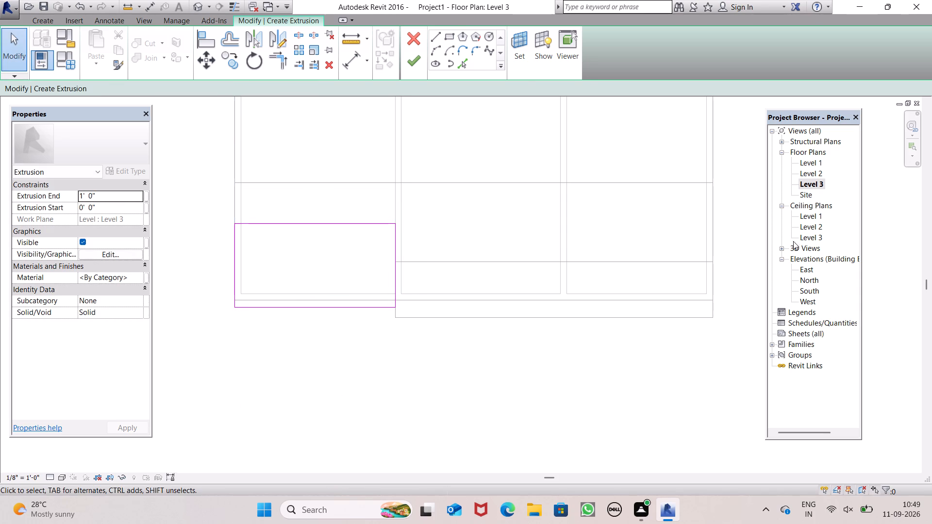
left_click(425, 66)
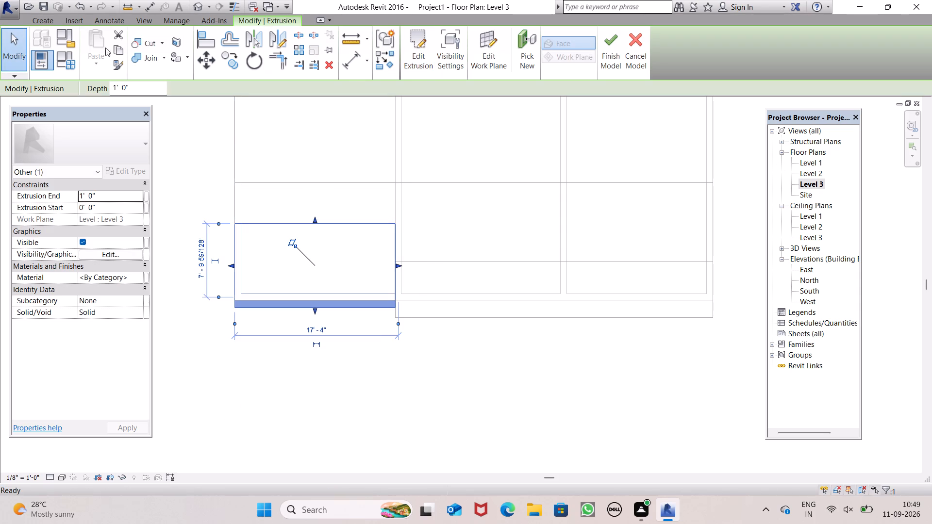
In the 3D view, pull the southwest extrusion's start face upward to about 1'-6" above Level 3.
left_click(204, 10)
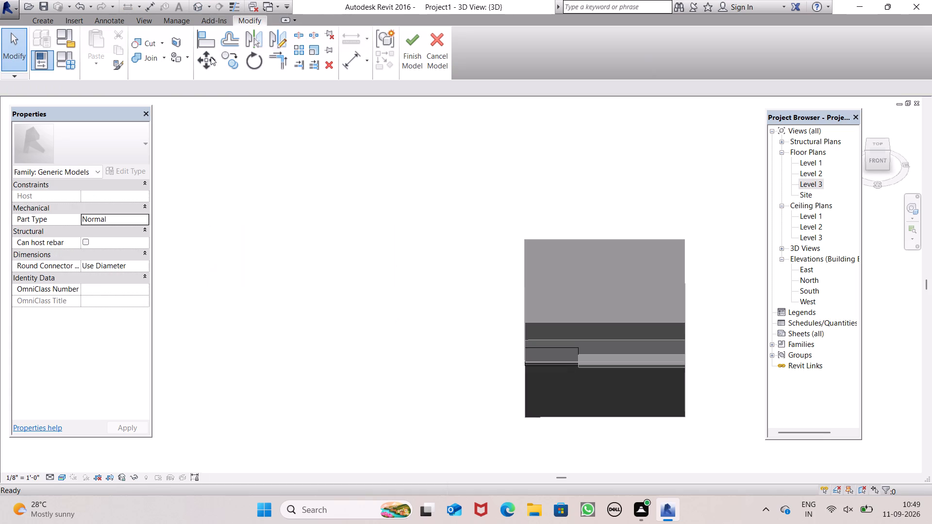
scroll(580, 393, "up", 4)
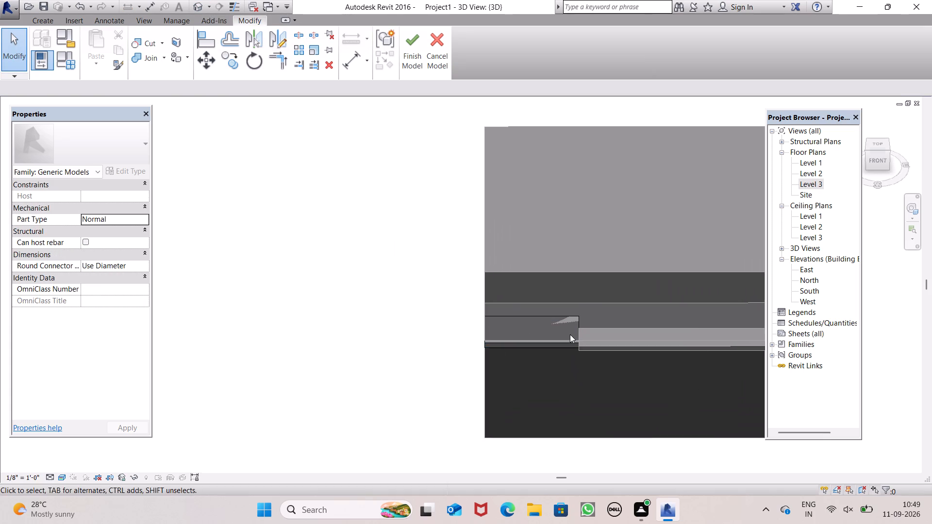
left_click(570, 344)
middle_click_drag(558, 367, 492, 159)
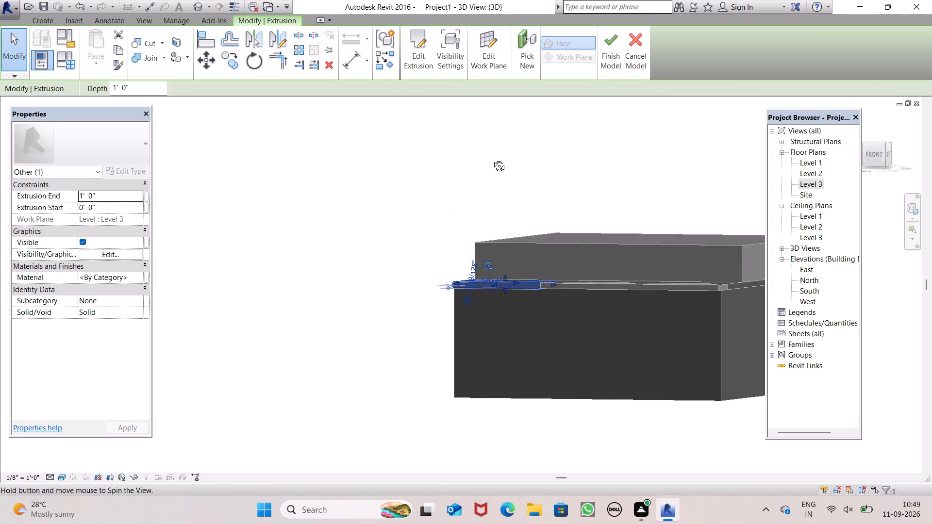
middle_click_drag(492, 159, 471, 51)
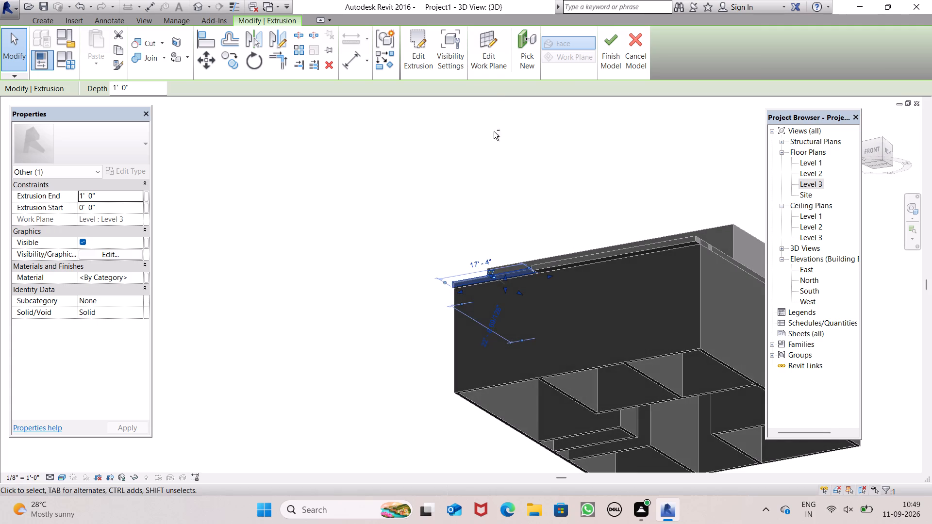
scroll(537, 341, "up", 8)
middle_click_drag(494, 256, 548, 362, "shift")
scroll(494, 256, "down", 1, "shift")
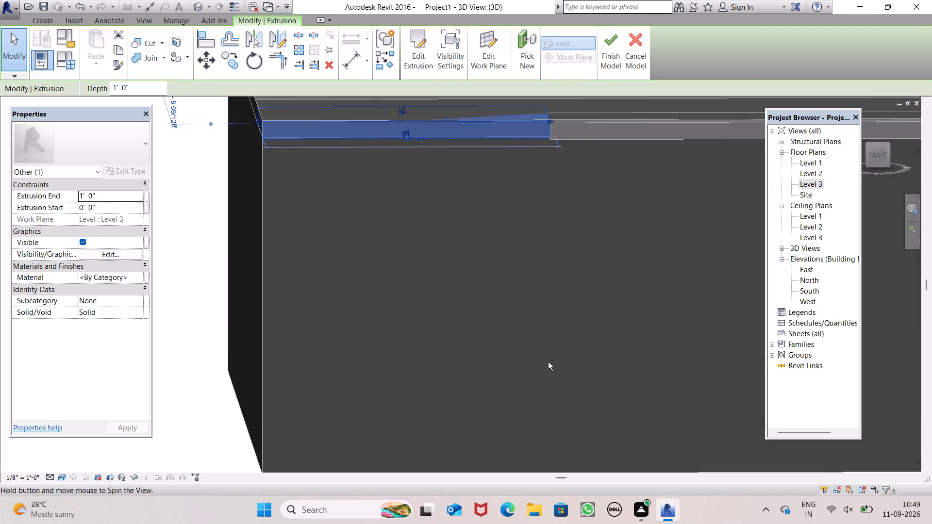
middle_click_drag(548, 362, 556, 378, "shift")
middle_click_drag(498, 270, 462, 148, "shift")
scroll(465, 152, "up", 1, "shift")
left_click_drag(405, 132, 409, 116, "shift")
left_click_drag(401, 130, 414, 106)
scroll(417, 171, "down", 7)
middle_click_drag(441, 211, 588, 436)
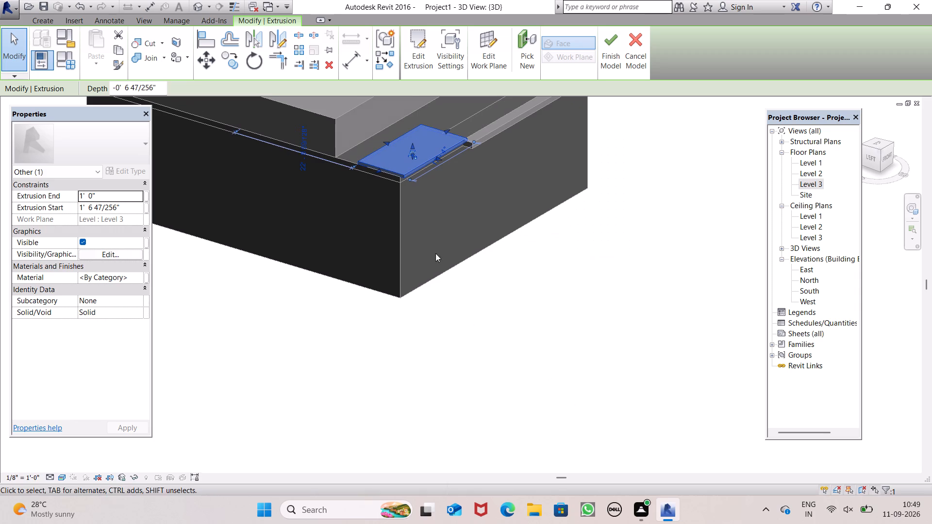
Pull the southwest extrusion's start face farther upward to form a taller block at the corner.
scroll(453, 153, "up", 6)
middle_click_drag(498, 170, 389, 317)
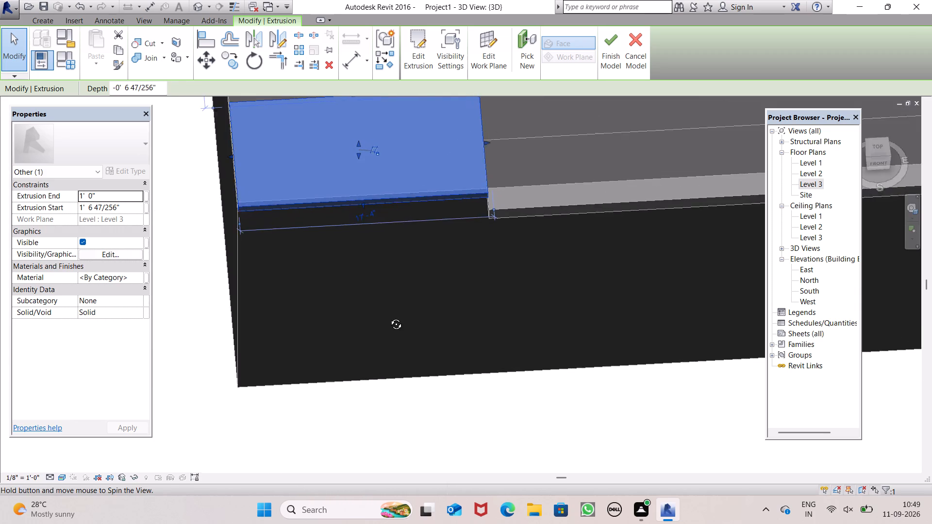
middle_click_drag(389, 317, 381, 283)
left_click_drag(357, 142, 361, 129, "shift")
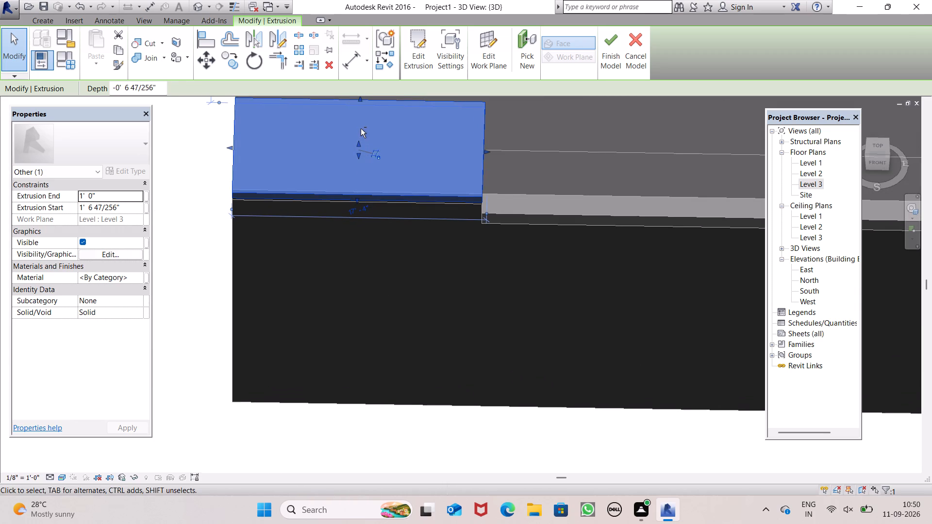
left_click_drag(361, 129, 360, 117, "shift")
left_click_drag(361, 143, 361, 141)
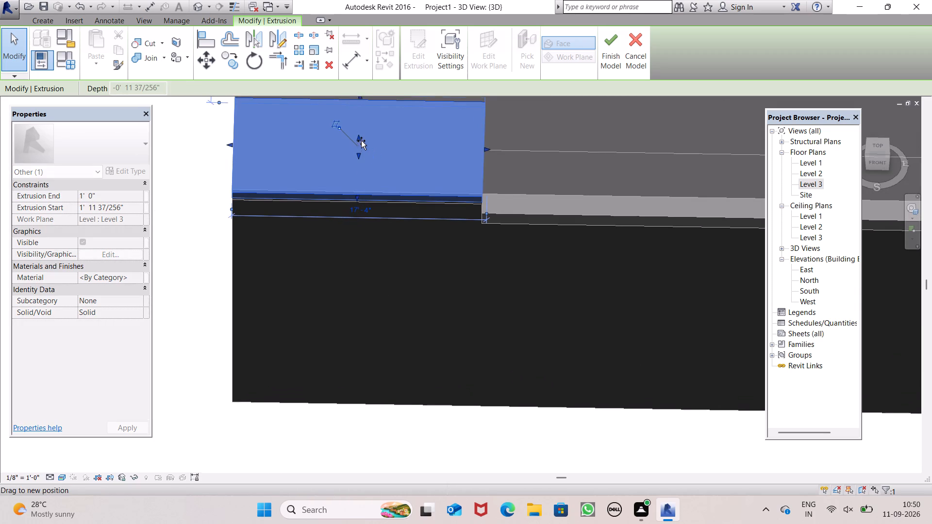
left_click_drag(361, 141, 367, 110)
left_click(226, 240)
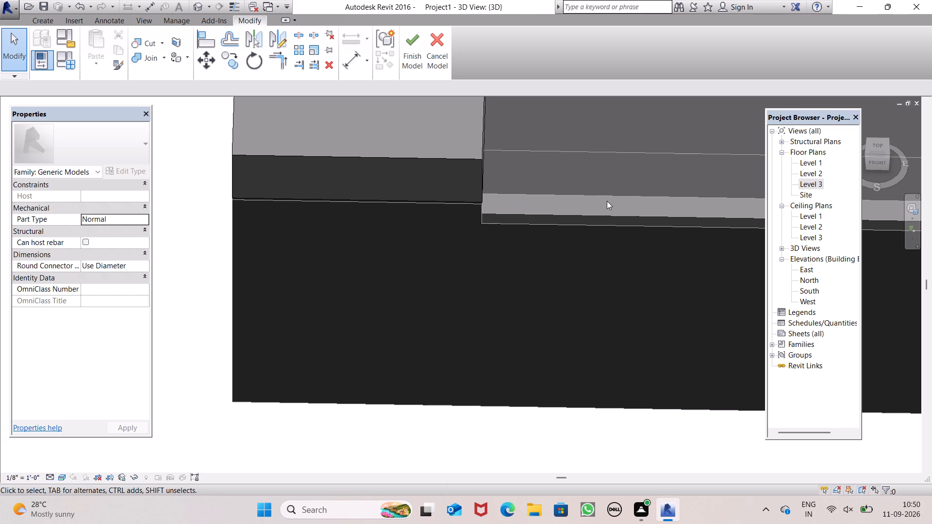
Examine the junction between the corner block and the eastern front slab, and try to select that slab.
scroll(609, 208, "down", 1)
middle_click_drag(615, 208, 531, 369)
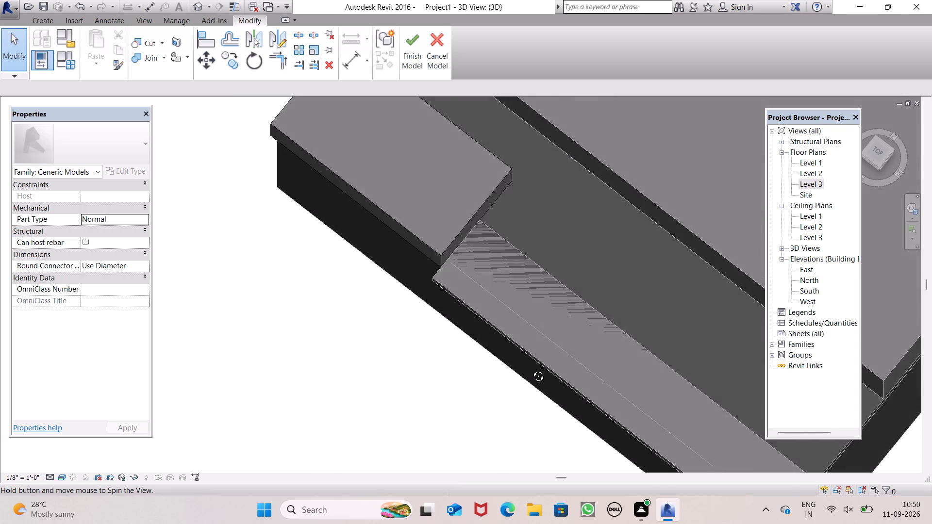
middle_click_drag(531, 369, 568, 113)
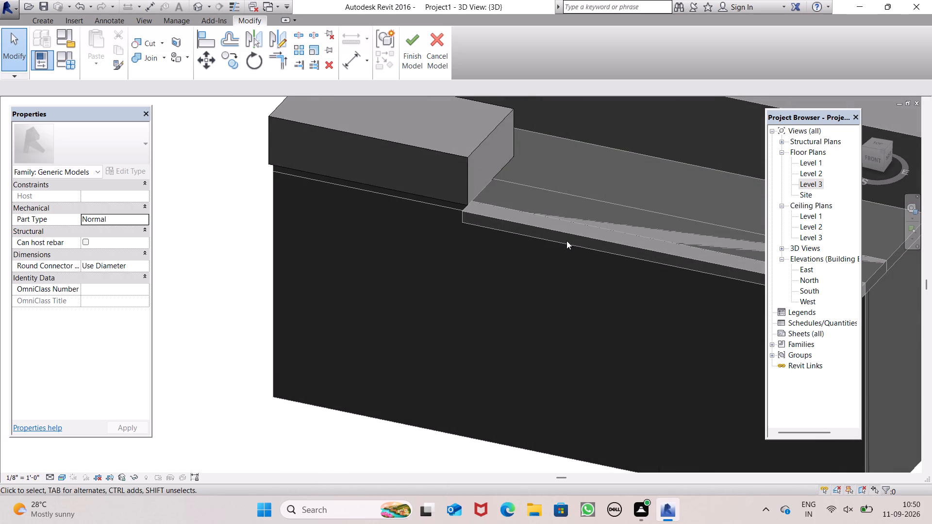
left_click(566, 244)
left_click(577, 246)
scroll(603, 218, "down", 5)
middle_click_drag(633, 228, 635, 0, "shift")
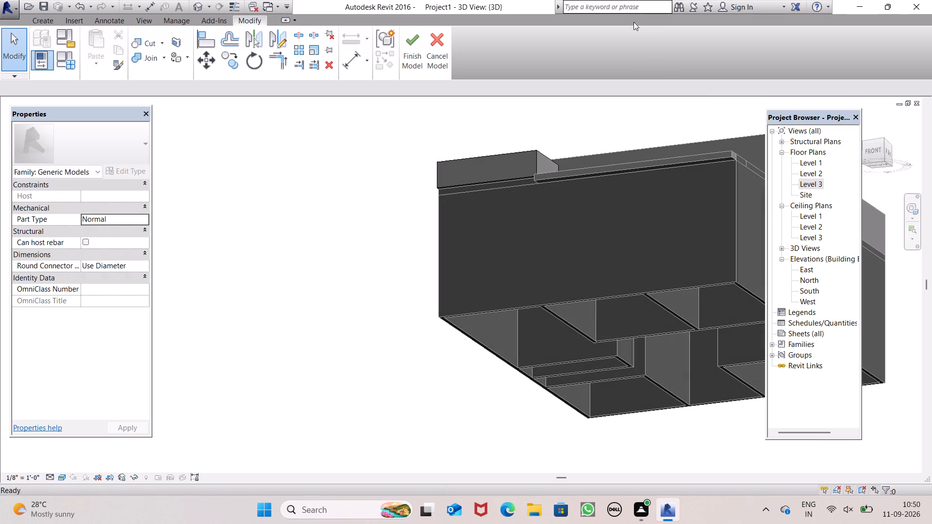
left_click(635, 159)
double_click(637, 161)
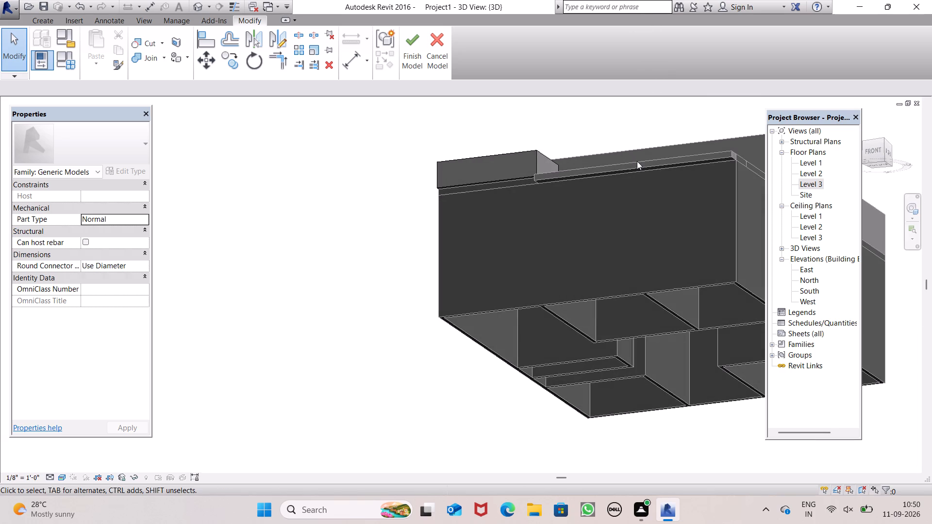
left_click(309, 250)
scroll(328, 235, "down", 4)
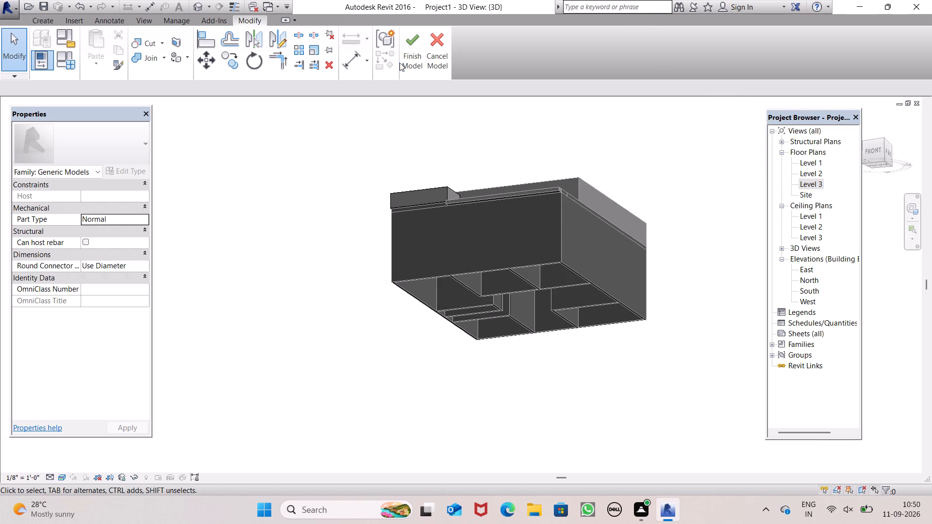
Finish the in-place model of the southwest corner block.
left_click(403, 59)
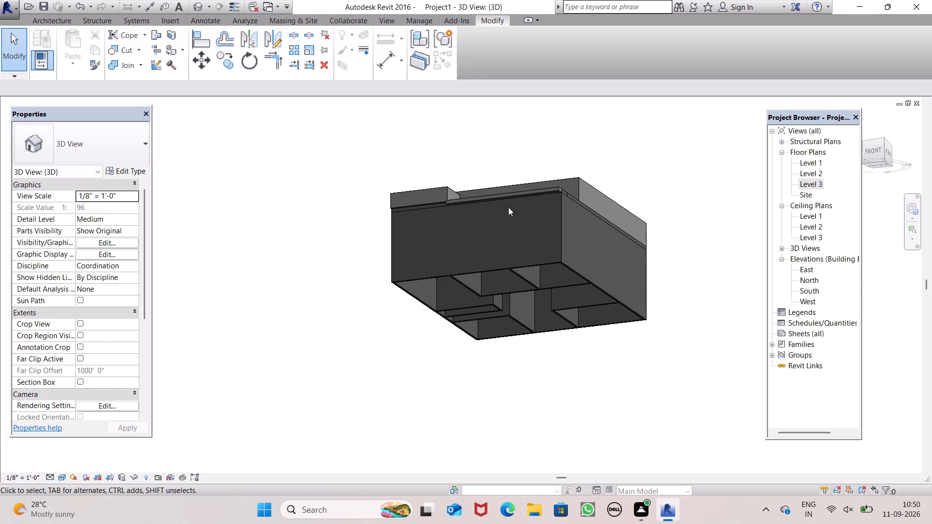
Stretch the eastern front slab upward into a taller block alongside the southwest corner block.
left_click(513, 194)
middle_click_drag(531, 212, 550, 292)
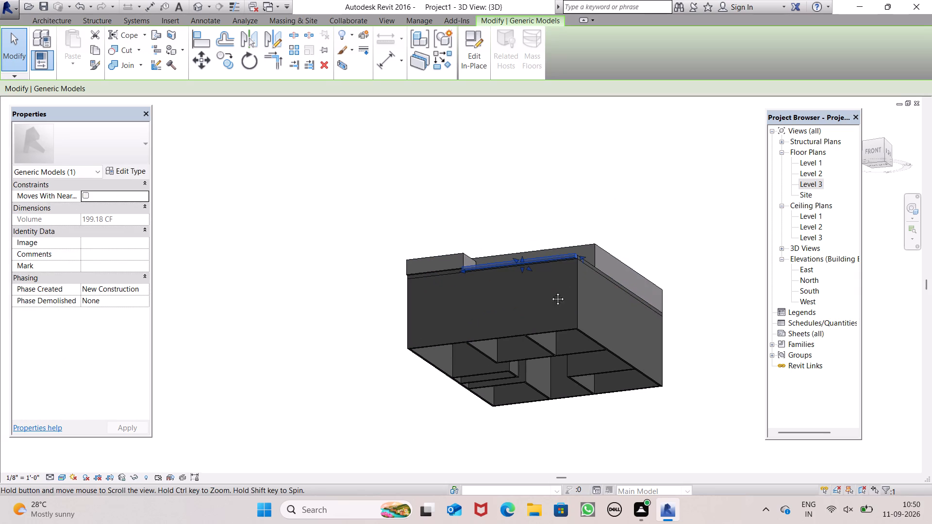
middle_click_drag(550, 292, 559, 309)
scroll(538, 299, "up", 1)
scroll(538, 299, "down", 1)
scroll(538, 299, "up", 5)
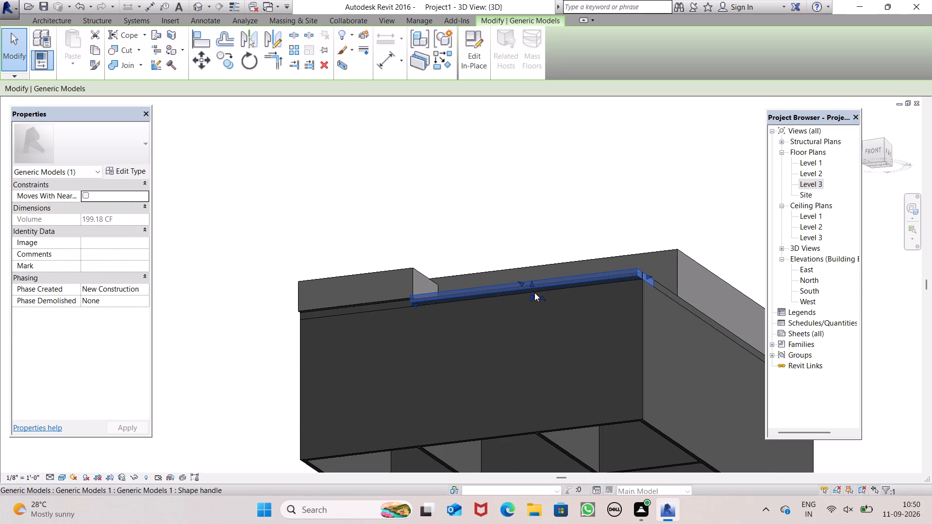
left_click_drag(531, 295, 541, 260)
middle_click_drag(536, 315, 607, 507)
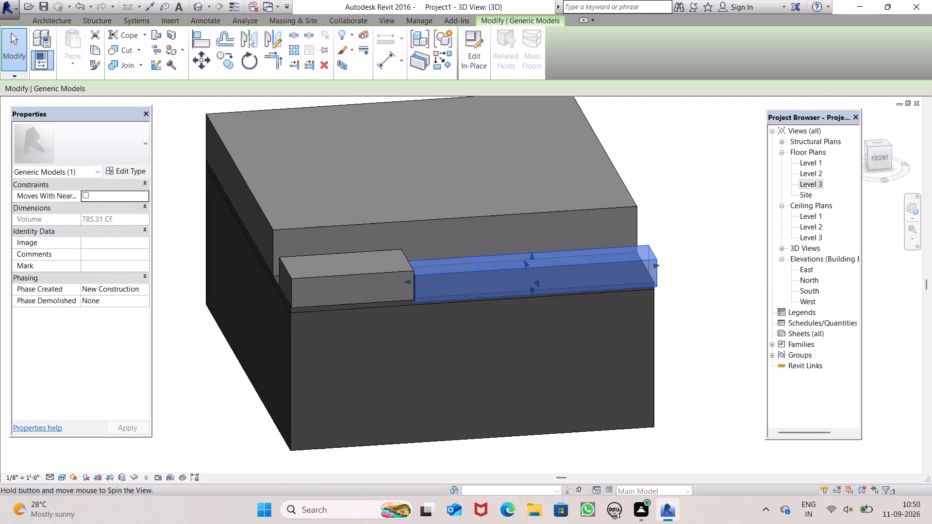
middle_click_drag(607, 507, 405, 460)
left_click(413, 358)
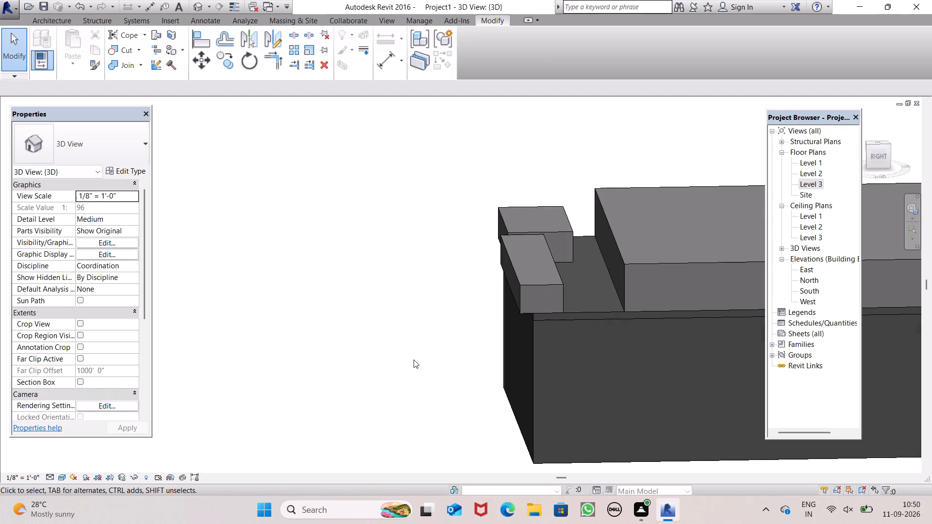
Pull the southwest corner block's south face inward so the block sits back from the front wall edge.
middle_click_drag(454, 361, 516, 453, "shift")
scroll(391, 255, "up", 4)
middle_click_drag(409, 269, 451, 333)
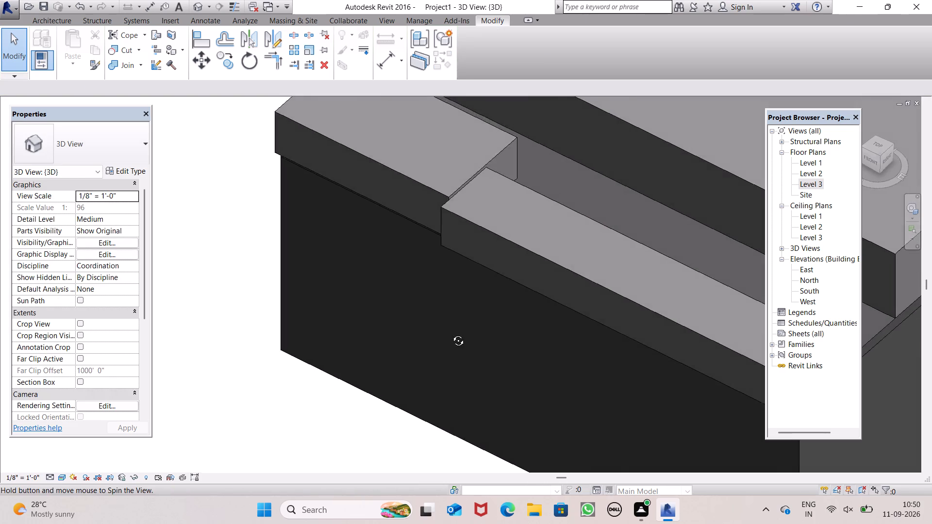
middle_click_drag(451, 333, 453, 332)
scroll(432, 252, "down", 6)
middle_click_drag(451, 297, 528, 383)
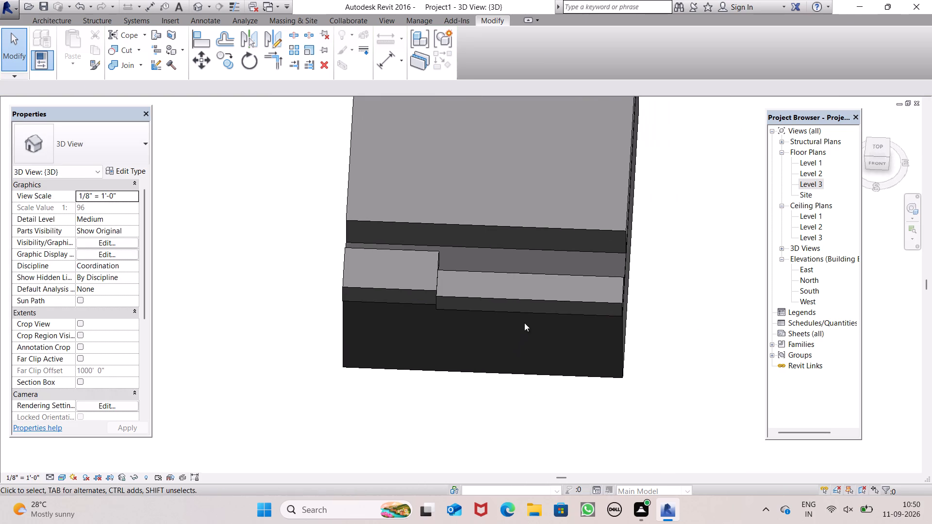
left_click(407, 290)
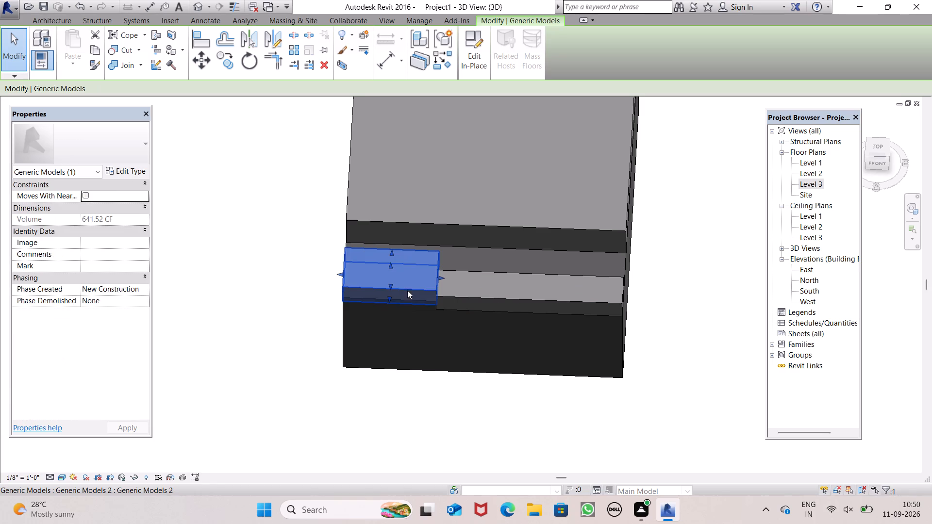
left_click_drag(390, 297, 392, 290)
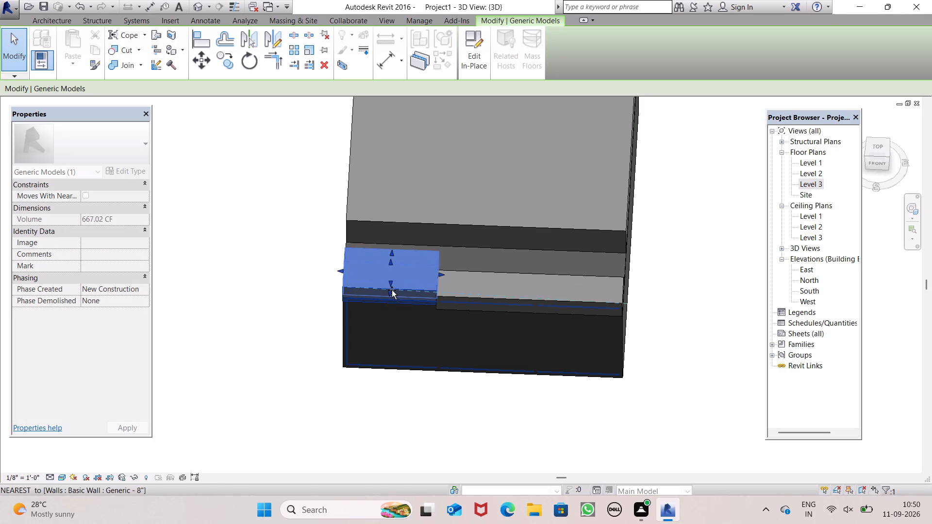
left_click_drag(392, 290, 393, 285)
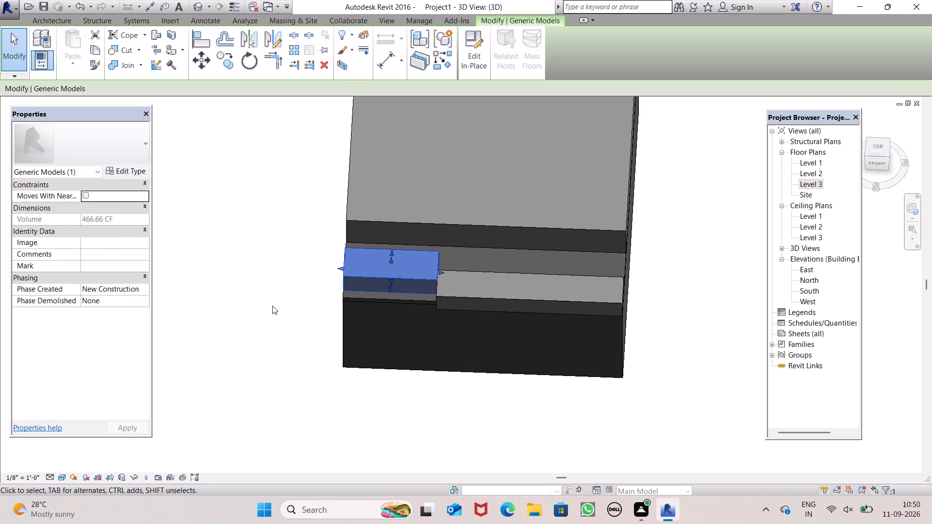
left_click(272, 306)
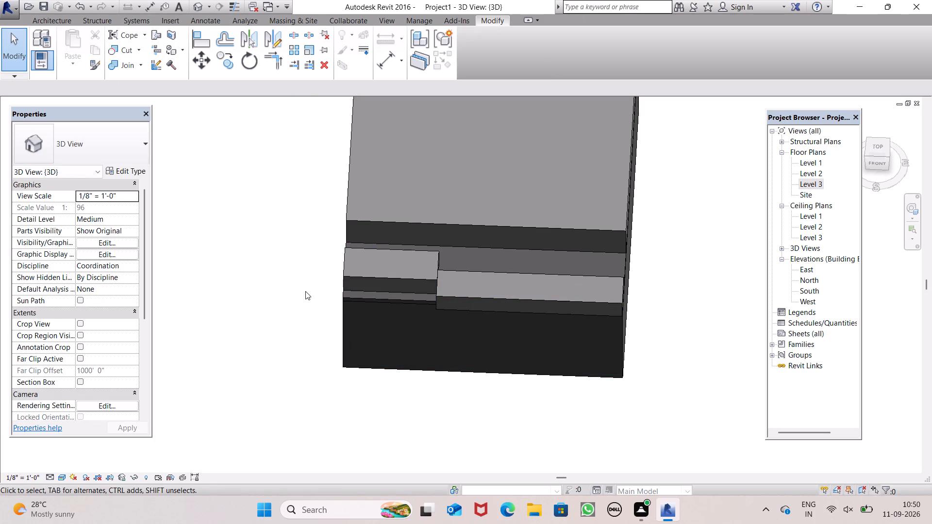
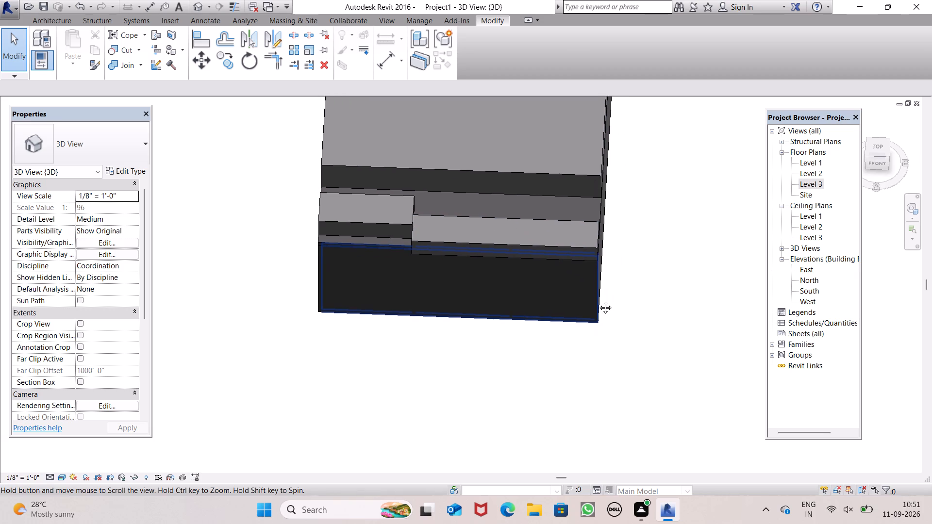
Extend the south face of the large raised roof block southward toward the two front blocks.
middle_click_drag(603, 340, 586, 237, "shift")
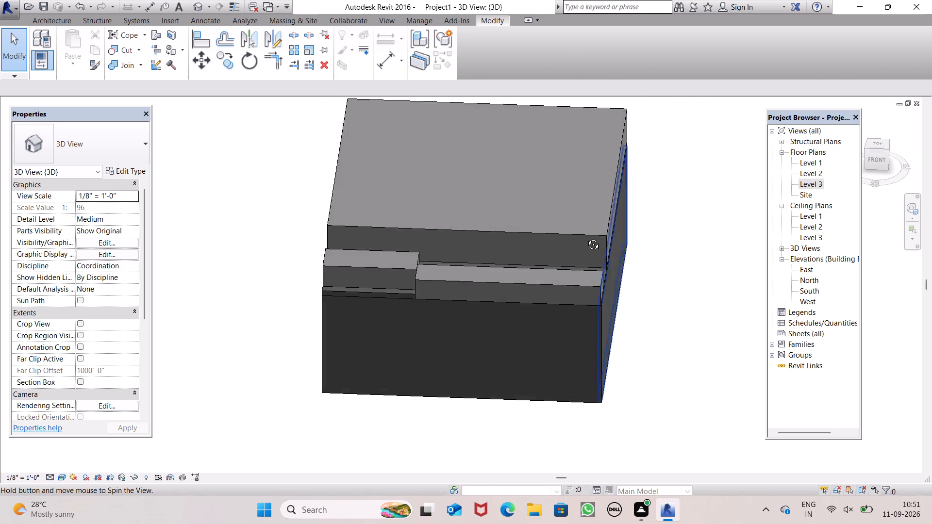
middle_click_drag(586, 237, 562, 248, "shift")
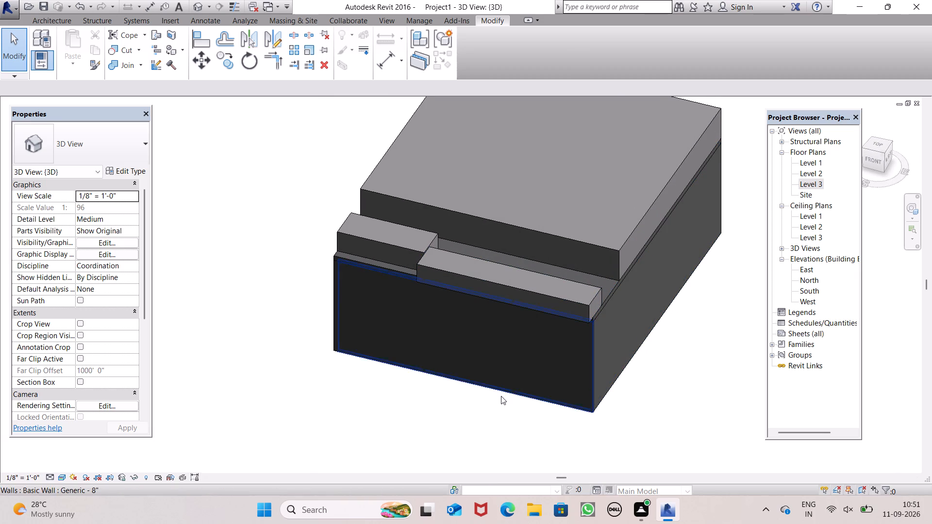
middle_click_drag(502, 397, 525, 481)
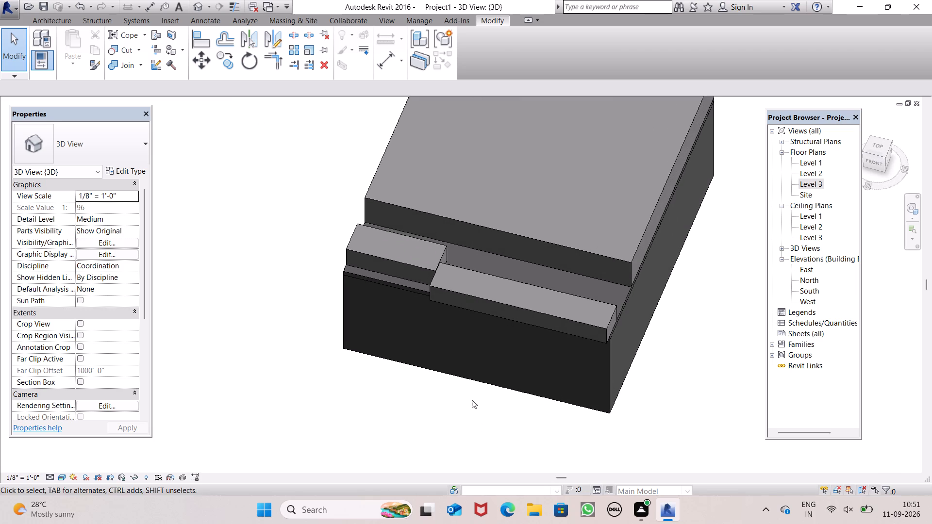
scroll(418, 272, "up", 2)
middle_click_drag(510, 312, 528, 440, "shift")
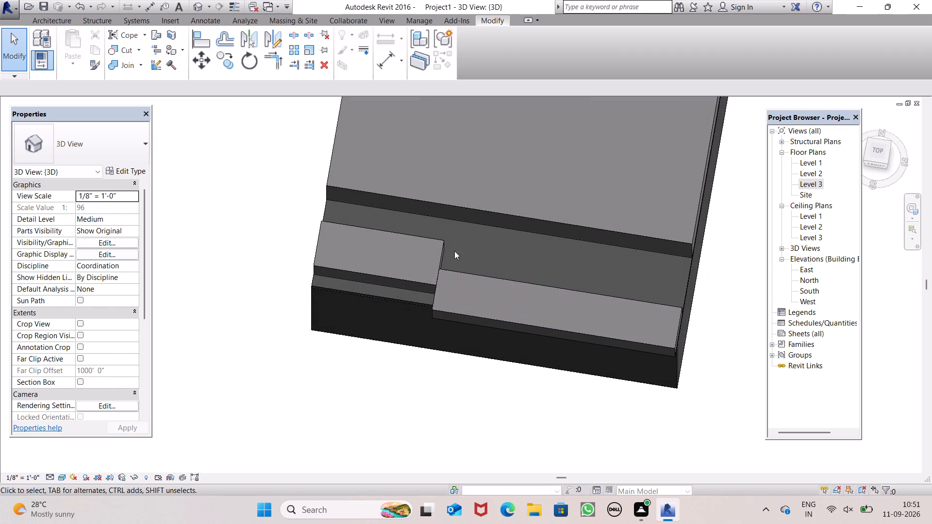
left_click(478, 209)
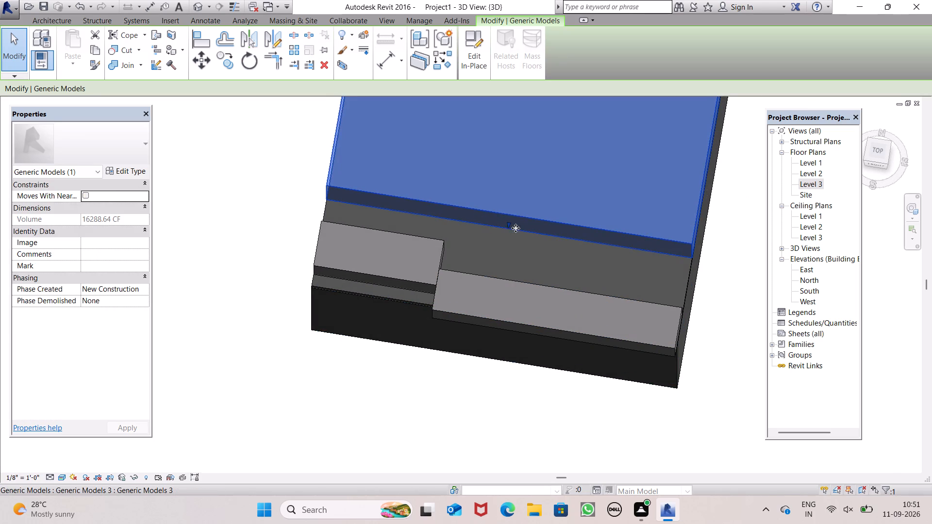
left_click_drag(507, 225, 498, 245)
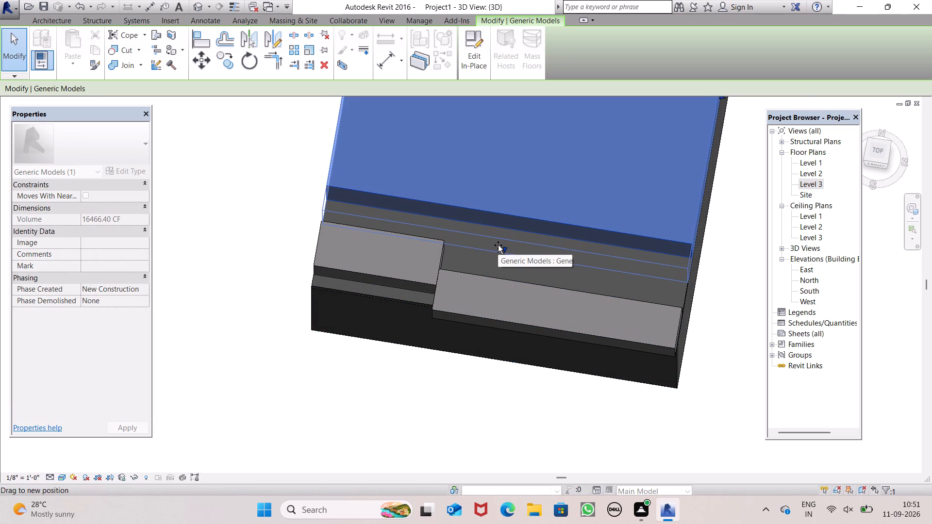
left_click_drag(498, 245, 499, 242)
left_click(247, 276)
Stretch the large raised block's south face further until it meets the north edge of the southwest corner block.
middle_click_drag(458, 321, 394, 412)
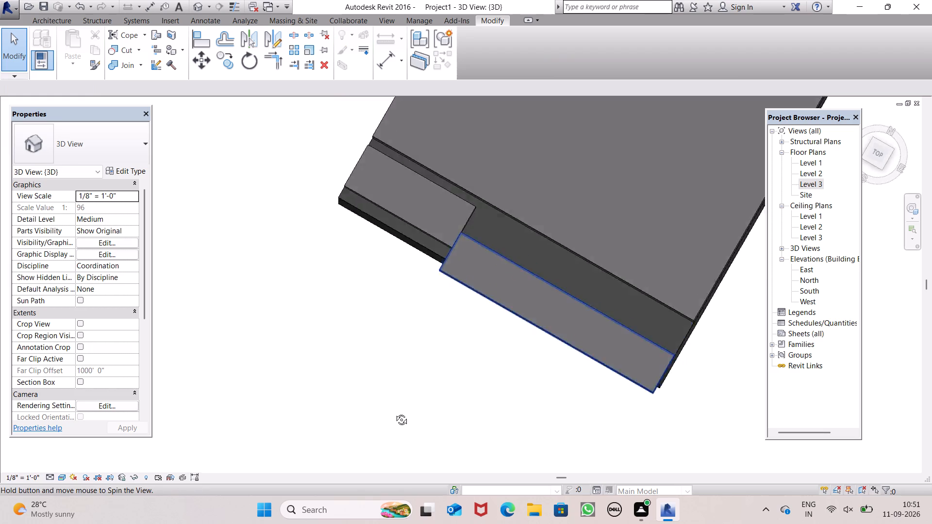
middle_click_drag(394, 412, 392, 397)
left_click(555, 233)
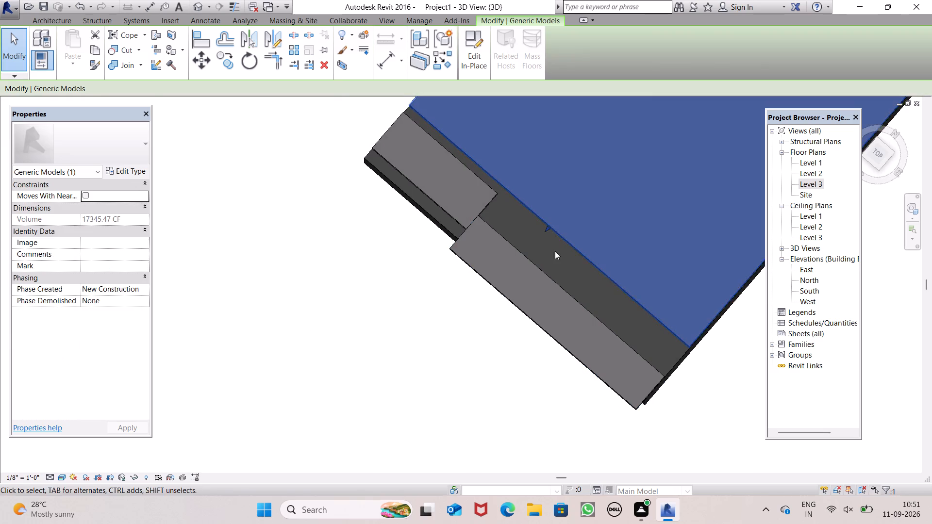
scroll(556, 254, "up", 8)
middle_click(556, 254)
scroll(533, 188, "down", 2)
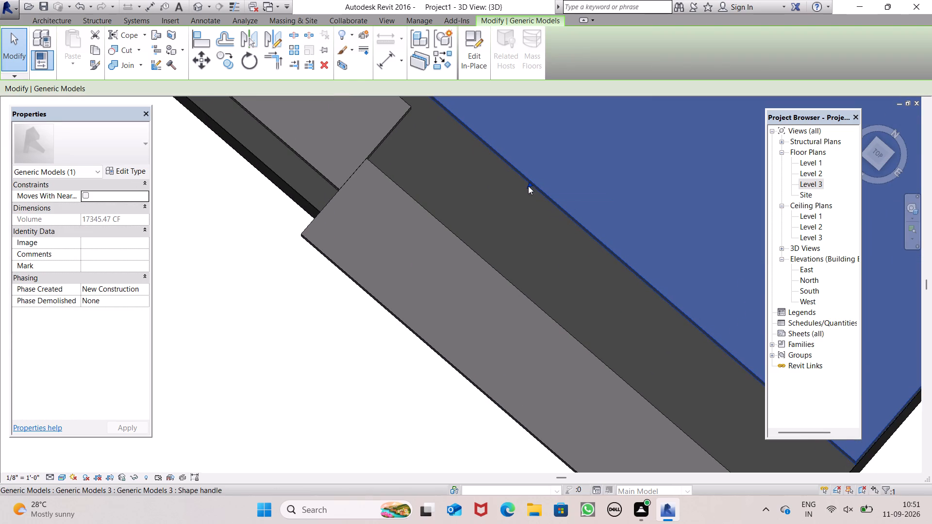
left_click_drag(528, 186, 516, 200)
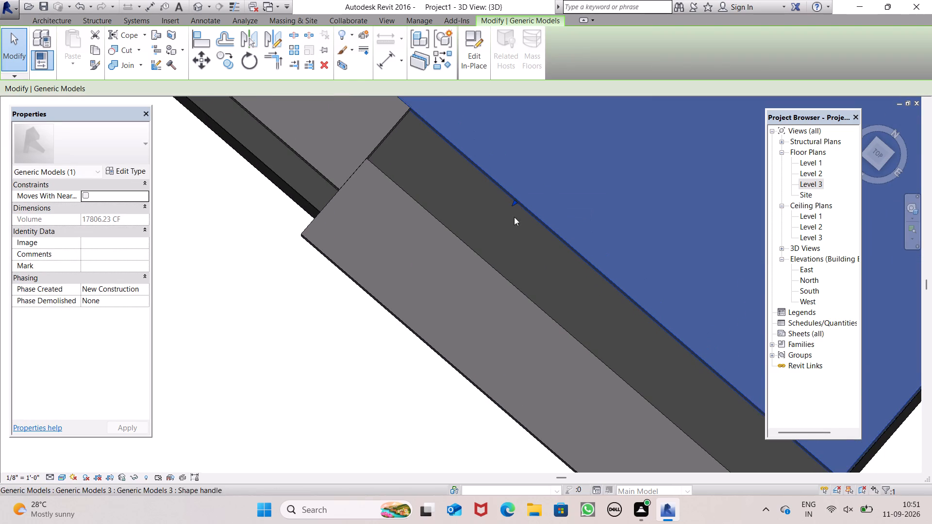
scroll(514, 238, "down", 2)
scroll(507, 215, "up", 1)
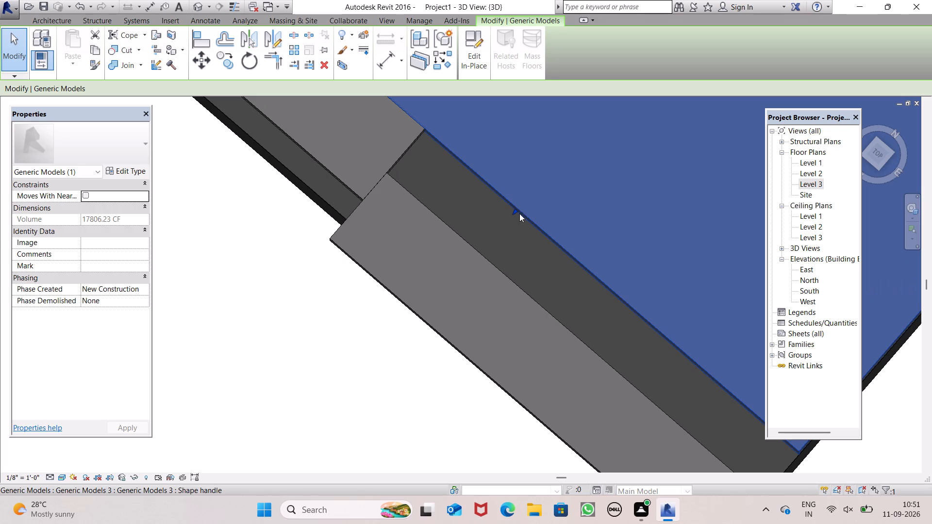
left_click_drag(514, 212, 520, 210)
left_click(221, 408)
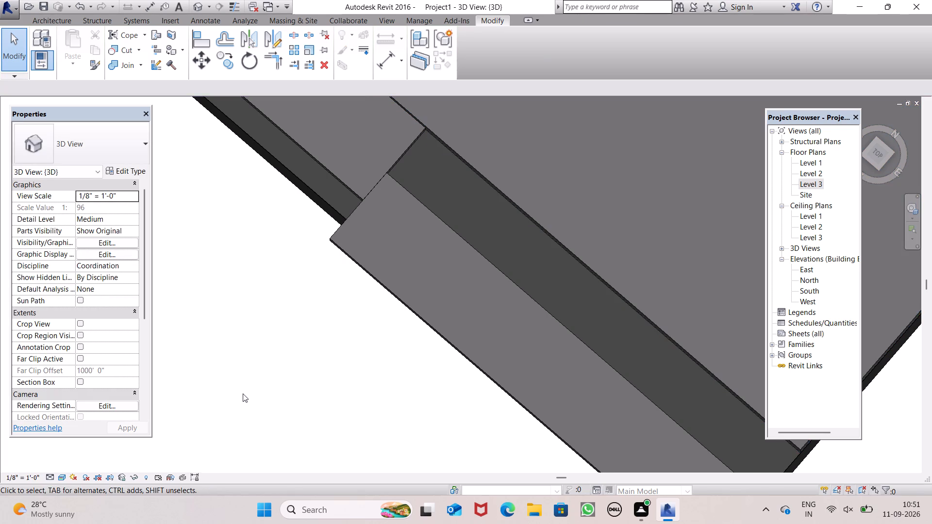
Pull the southwest corner block's south face outward so the block projects beyond the south wall and the eastern front block.
scroll(243, 393, "down", 1)
middle_click_drag(336, 426, 416, 181, "shift")
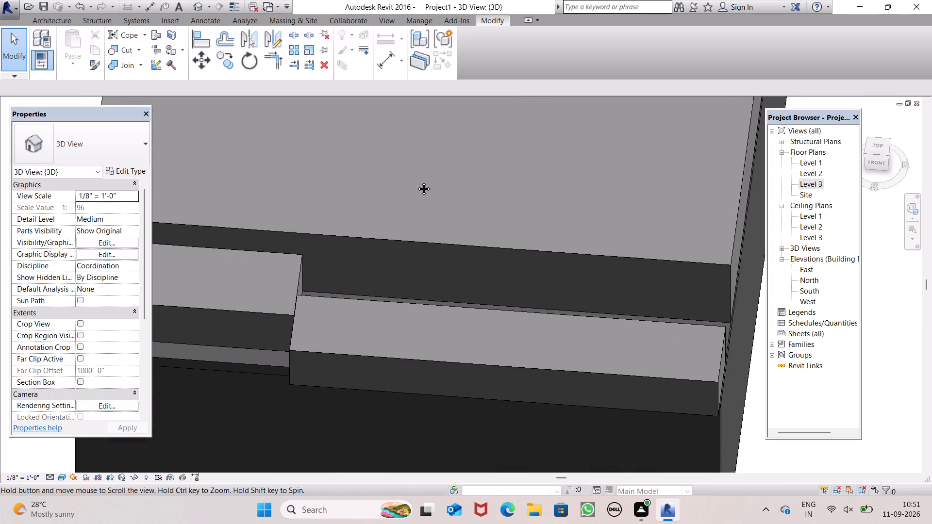
middle_click_drag(416, 181, 436, 115, "shift")
scroll(463, 149, "down", 6)
middle_click_drag(460, 256, 484, 83, "shift")
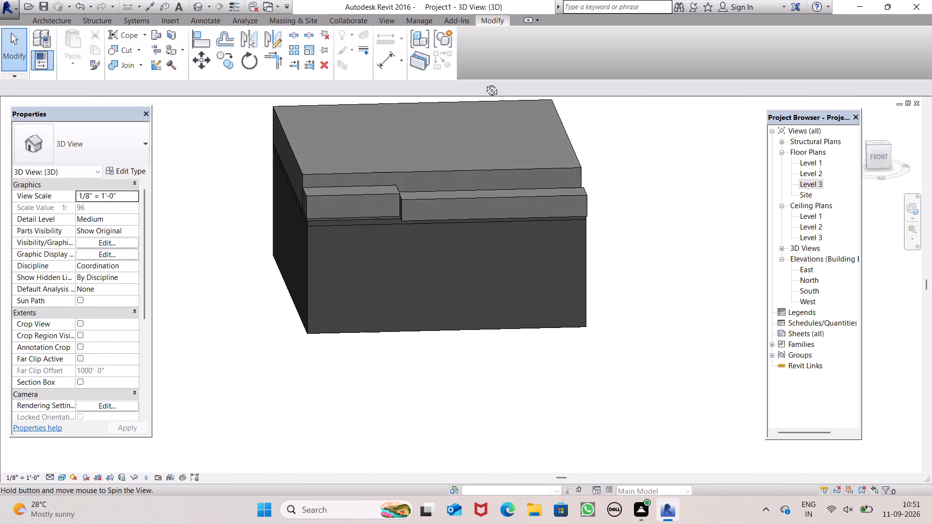
middle_click_drag(484, 83, 467, 82, "shift")
scroll(373, 203, "up", 3)
left_click(371, 181)
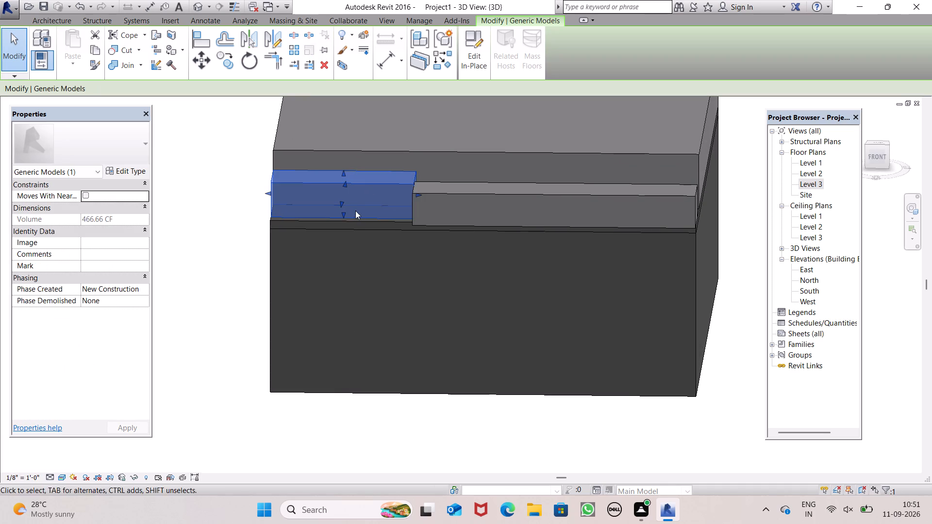
left_click_drag(342, 202, 342, 217)
left_click(225, 298)
middle_click_drag(608, 304, 595, 398)
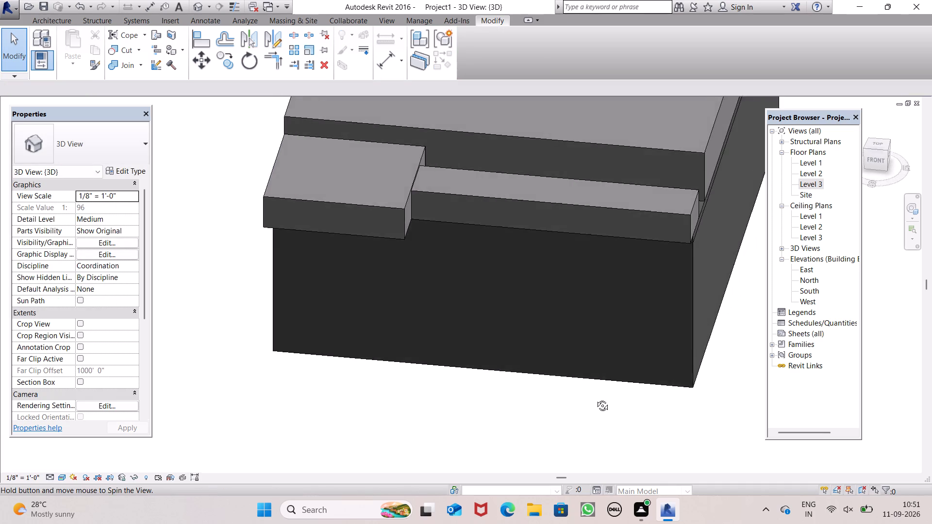
middle_click_drag(595, 398, 610, 218)
scroll(610, 218, "up", 1)
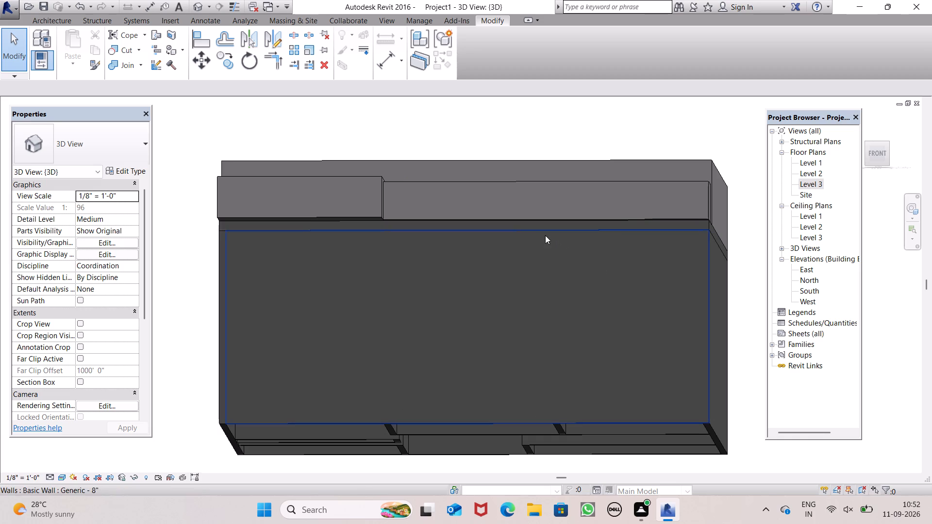
Start a new in-place component in the Generic Models category from the Level 2 floor plan, keeping the suggested name.
double_click(807, 175)
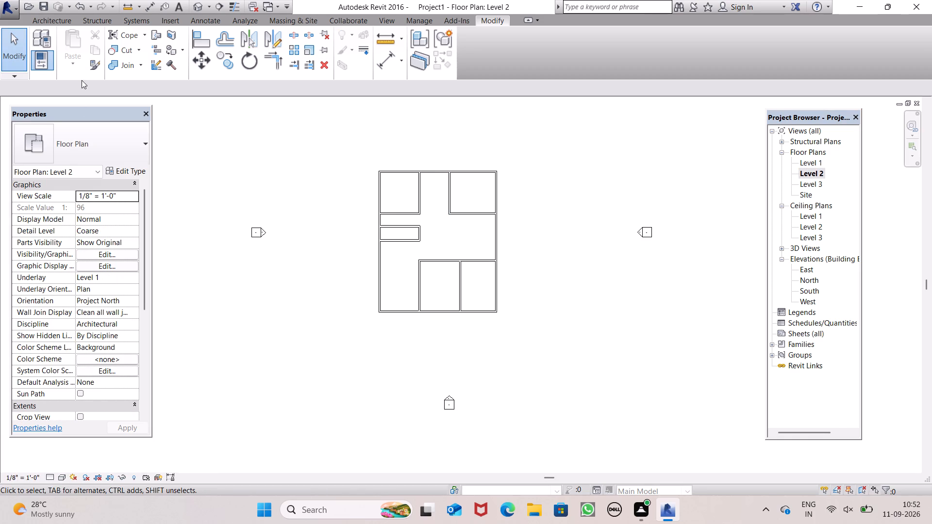
left_click(61, 18)
left_click(136, 66)
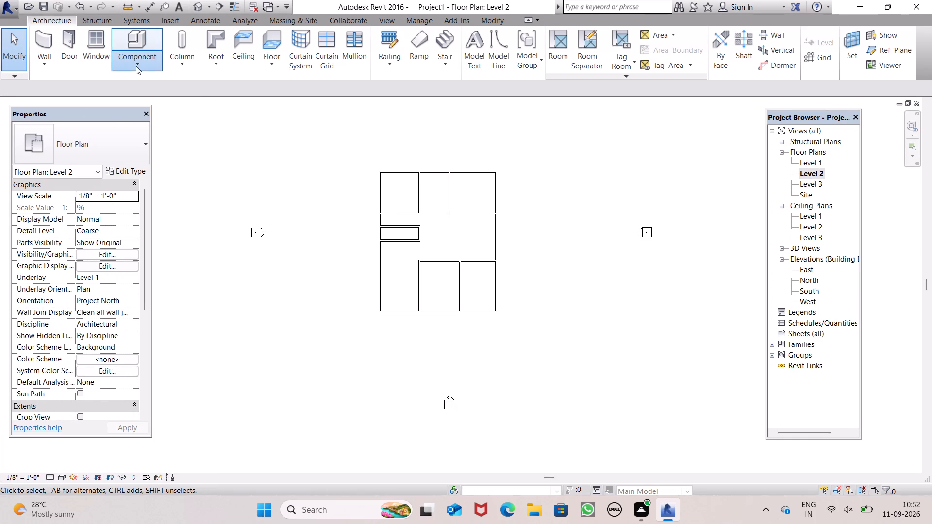
left_click(152, 114)
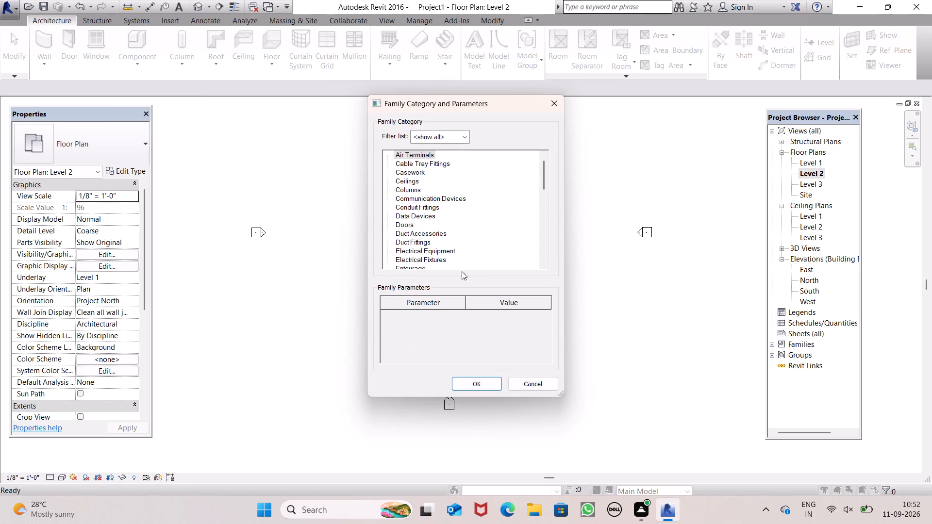
scroll(453, 248, "down", 8)
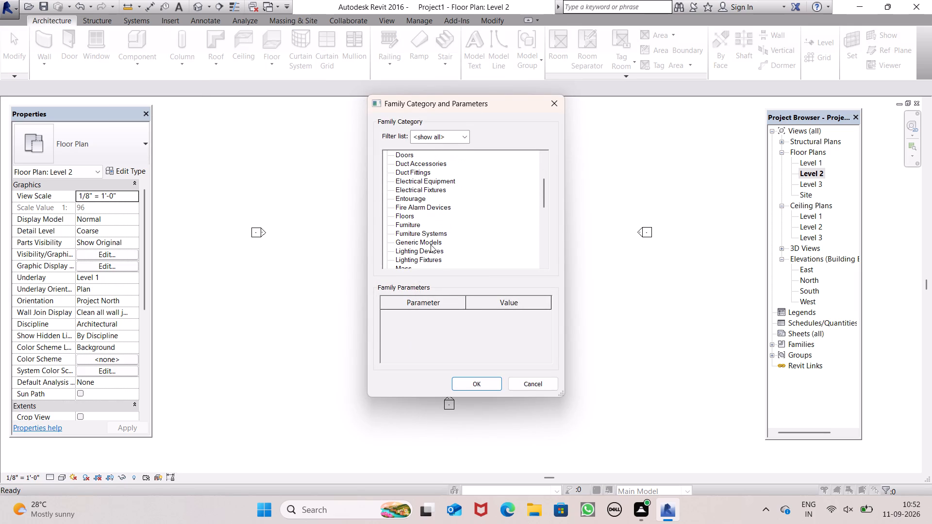
left_click(432, 242)
left_click(479, 384)
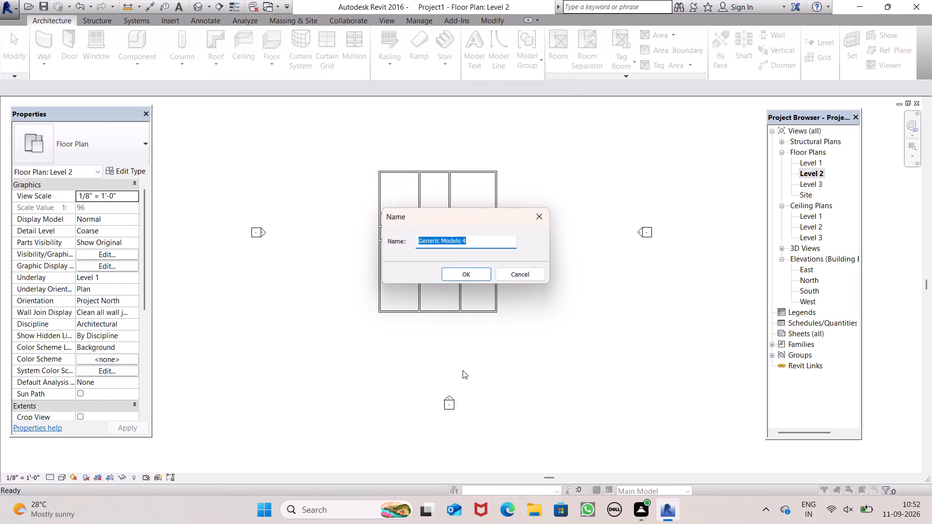
left_click(469, 272)
Extrude a rectangle 2'-0" wide and about 2'-6" deep by 1'-0", just outside the south wall at the southwest corner.
scroll(390, 339, "up", 2)
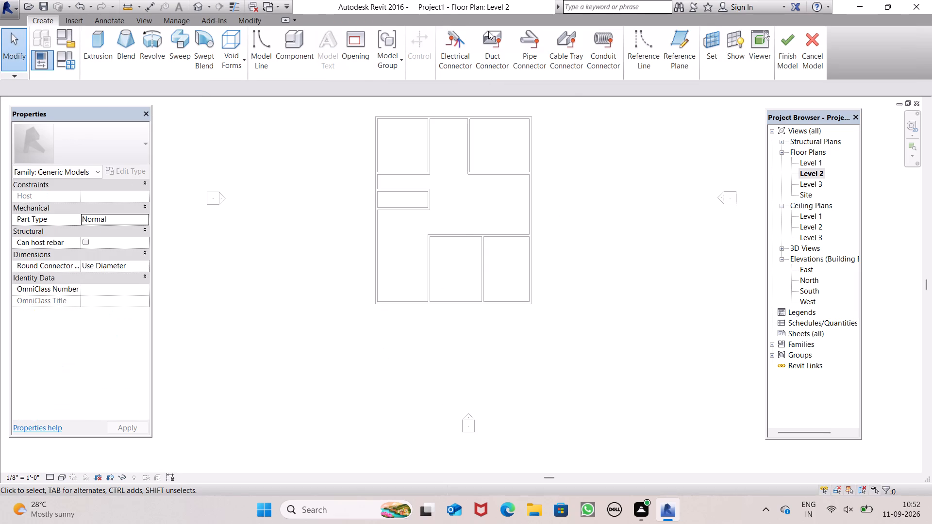
left_click(95, 31)
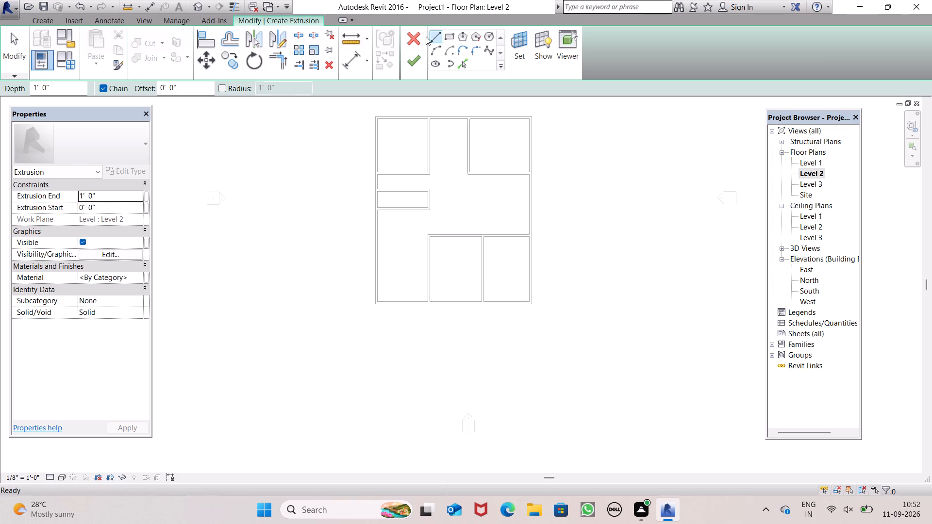
left_click(449, 37)
scroll(428, 376, "up", 6)
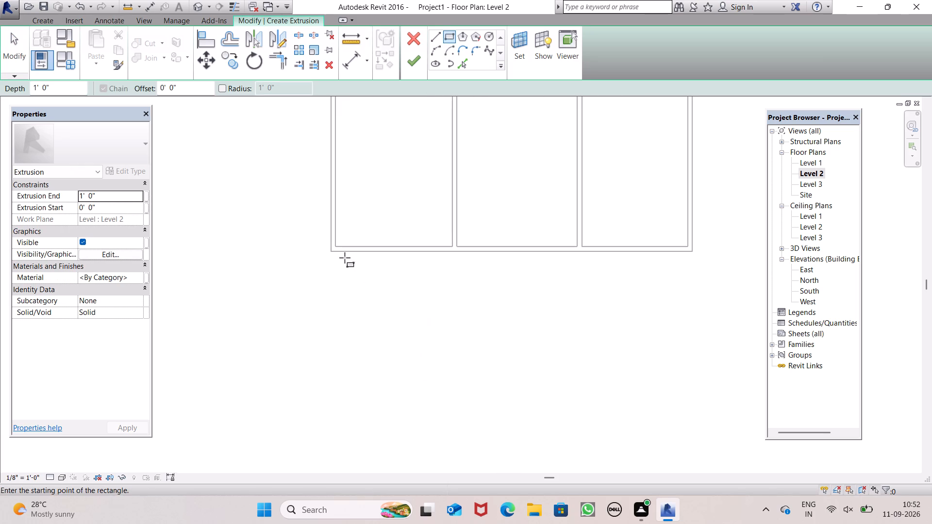
scroll(338, 254, "up", 3)
left_click(339, 253)
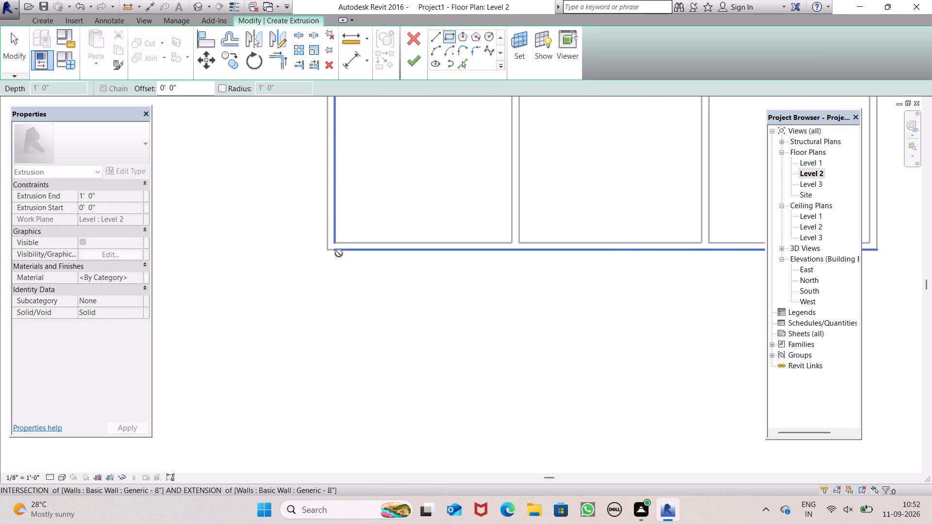
left_click(359, 275)
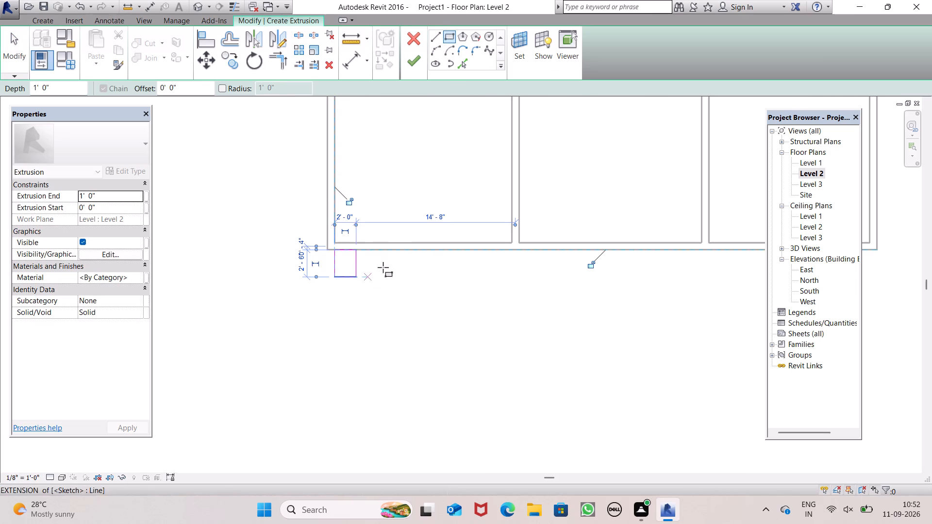
key("Escape")
left_click(415, 66)
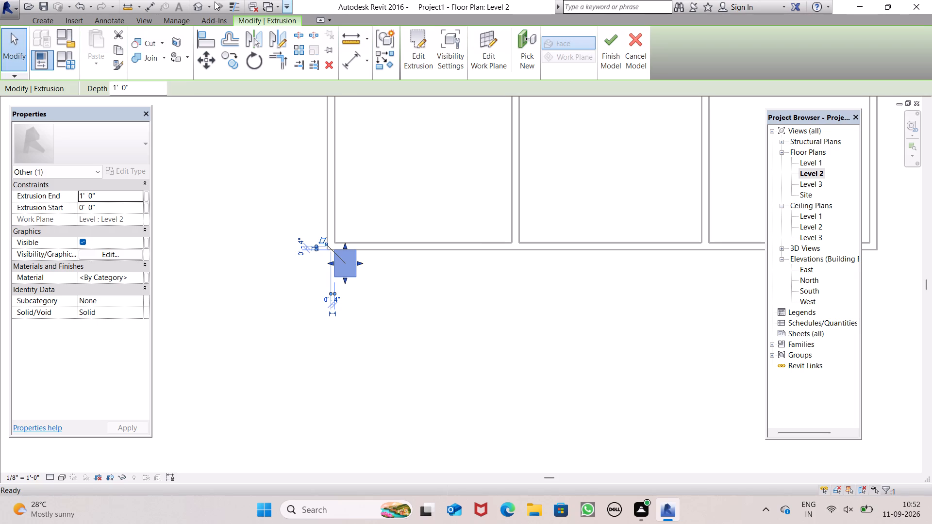
In the 3D view, stretch the small extrusion's bottom face down to the foot of the south wall, at extrusion start -10'-0".
left_click(203, 6)
scroll(385, 200, "down", 3)
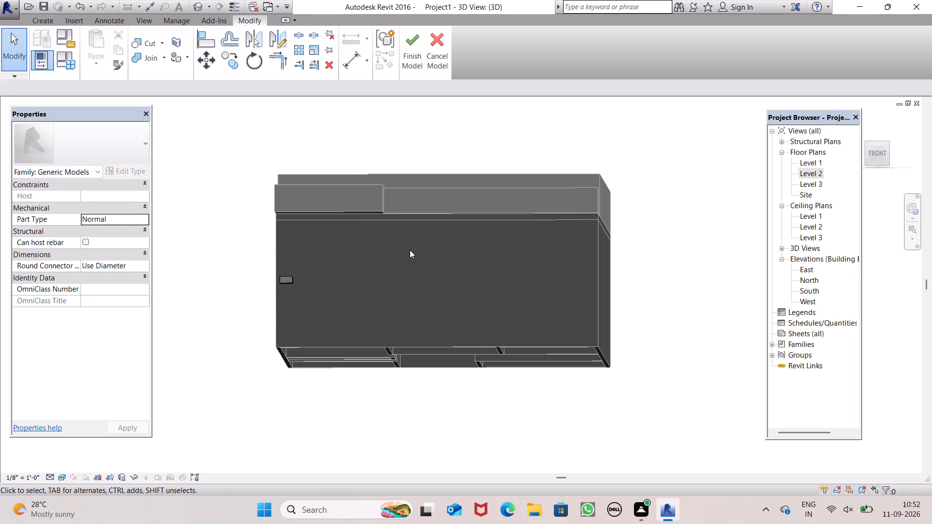
scroll(410, 250, "down", 1)
middle_click_drag(409, 248, 414, 286)
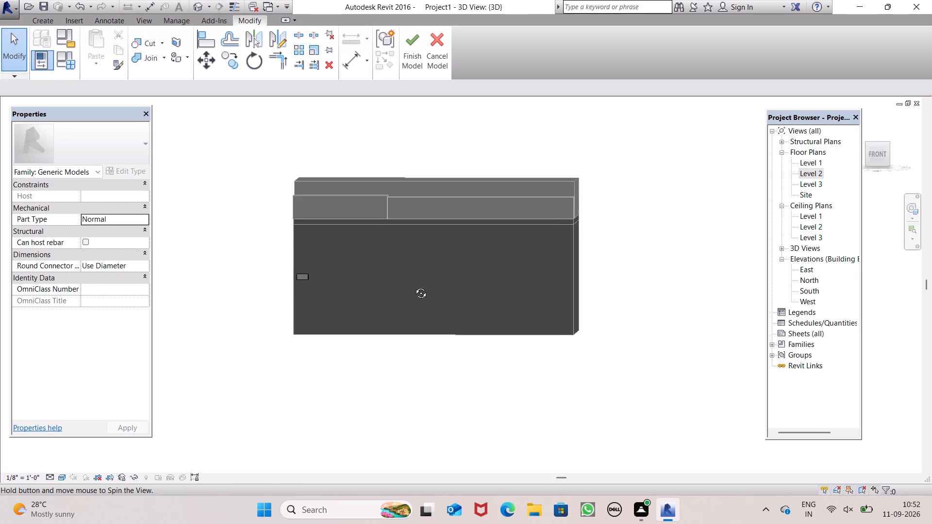
middle_click_drag(414, 286, 421, 339)
scroll(320, 354, "up", 5)
left_click(283, 215)
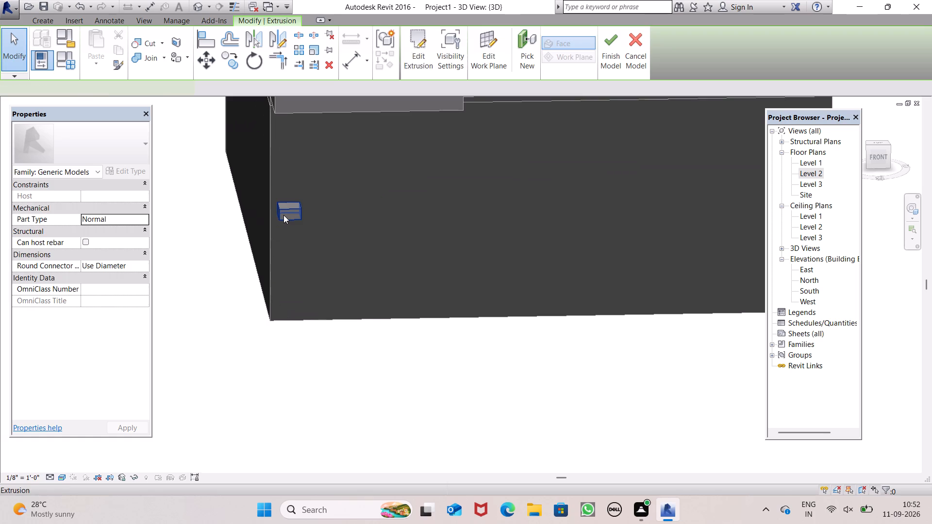
middle_click_drag(317, 249, 306, 208, "shift")
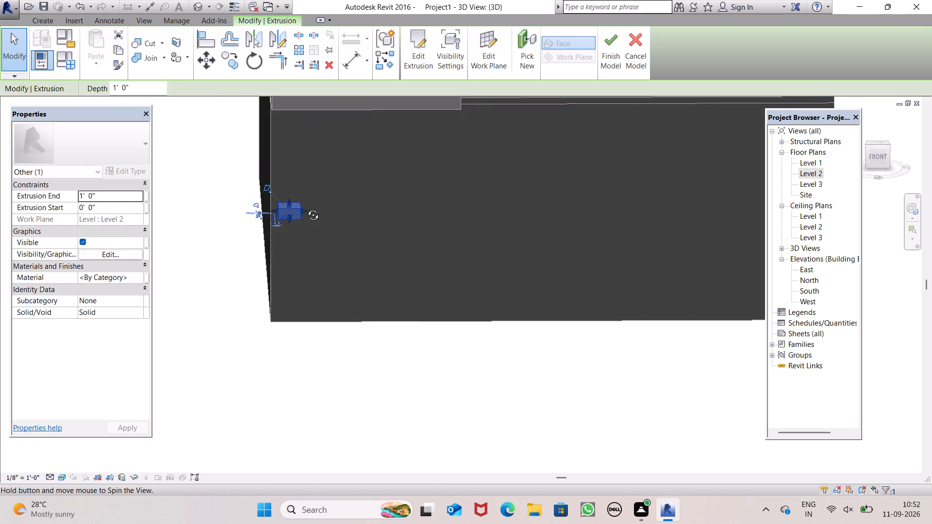
middle_click_drag(306, 208, 299, 129, "shift")
scroll(299, 129, "up", 1, "shift")
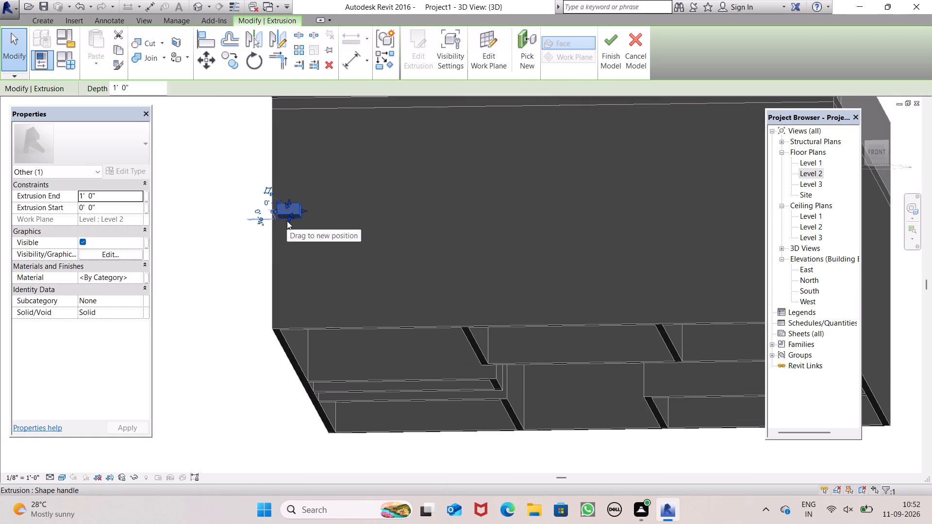
left_click_drag(287, 221, 279, 323)
scroll(336, 329, "down", 2)
middle_click_drag(358, 347, 421, 421)
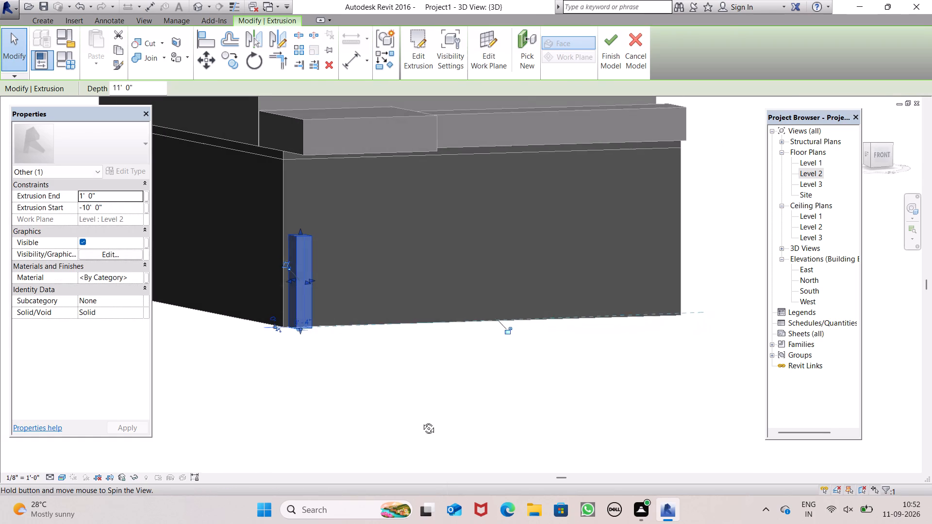
middle_click_drag(421, 421, 426, 420)
scroll(292, 294, "up", 9, "shift")
scroll(283, 280, "up", 9)
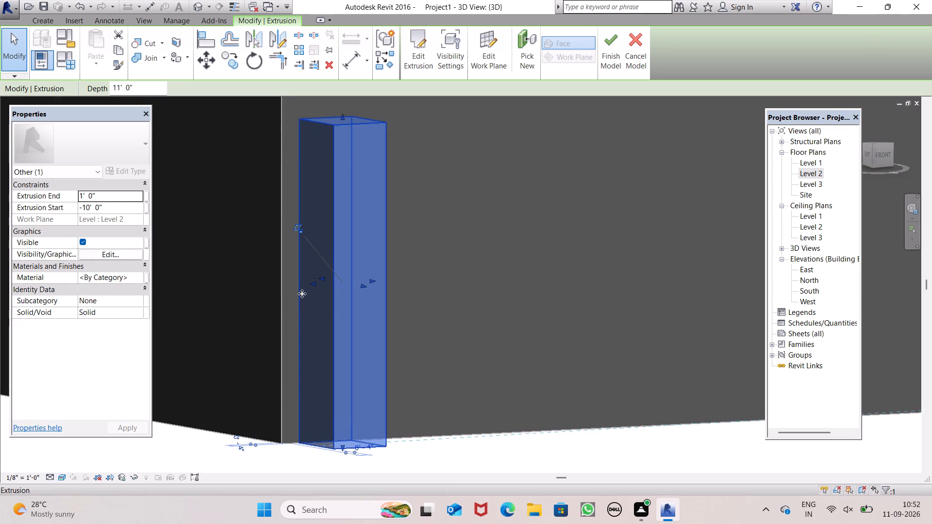
Stretch the column's west face out to align with the outer face of the building's west wall.
scroll(302, 294, "up", 3)
left_click_drag(321, 279, 301, 290)
scroll(421, 281, "down", 4)
Stretch the column's top face up the south wall toward the projecting corner block, to extrusion end 10'-0".
middle_click_drag(466, 312, 366, 447)
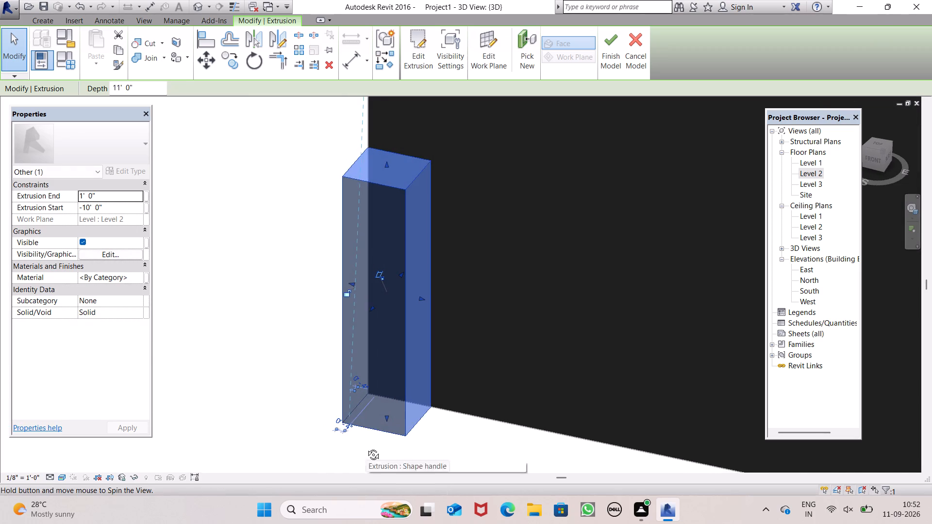
middle_click_drag(366, 447, 367, 445)
scroll(494, 285, "down", 3)
middle_click_drag(467, 190, 469, 137, "shift")
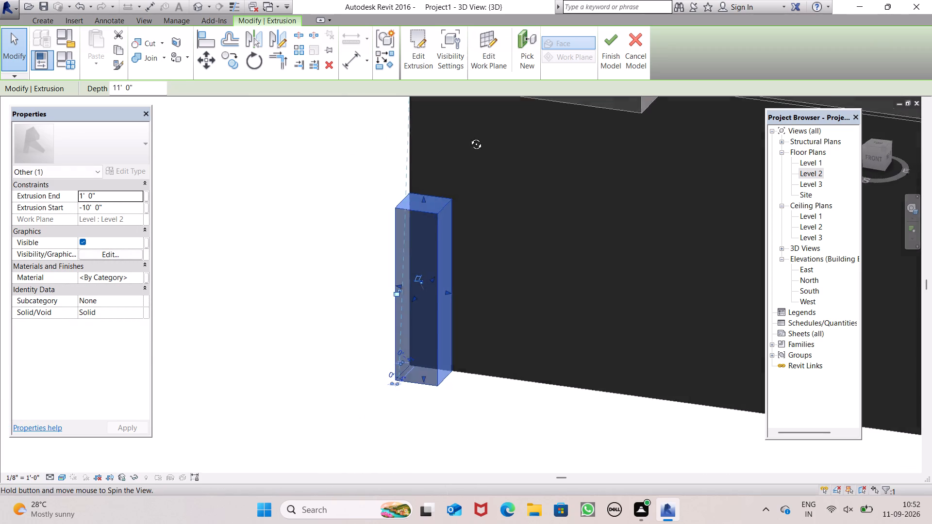
middle_click_drag(469, 137, 473, 67, "shift")
scroll(482, 106, "up", 1)
scroll(482, 114, "down", 12)
scroll(482, 112, "up", 3)
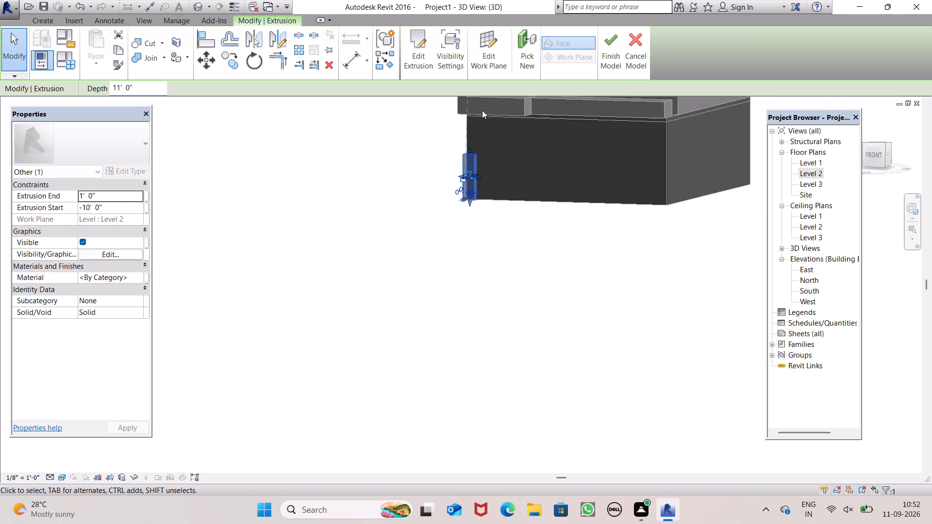
scroll(482, 110, "up", 5)
middle_click_drag(518, 131, 497, 35, "shift")
scroll(463, 124, "up", 2)
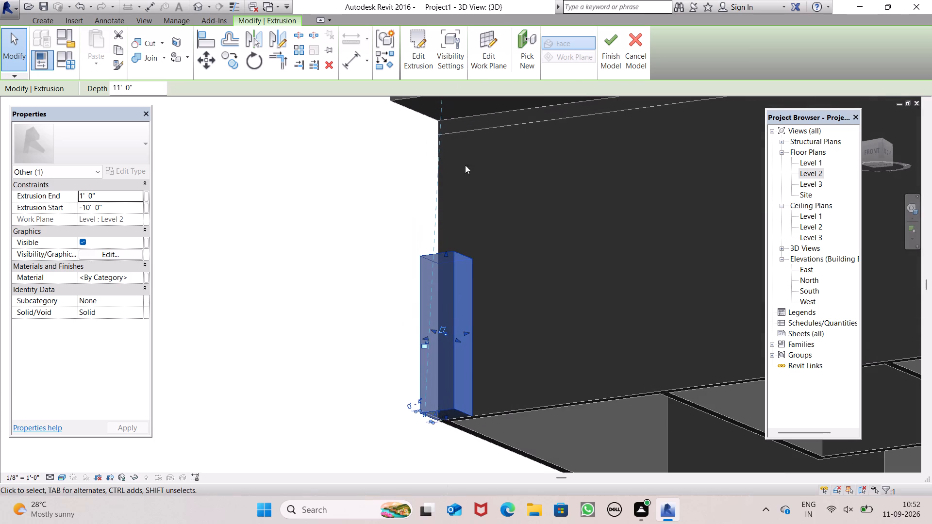
middle_click_drag(453, 228, 475, 262)
middle_click_drag(471, 252, 492, 359, "shift")
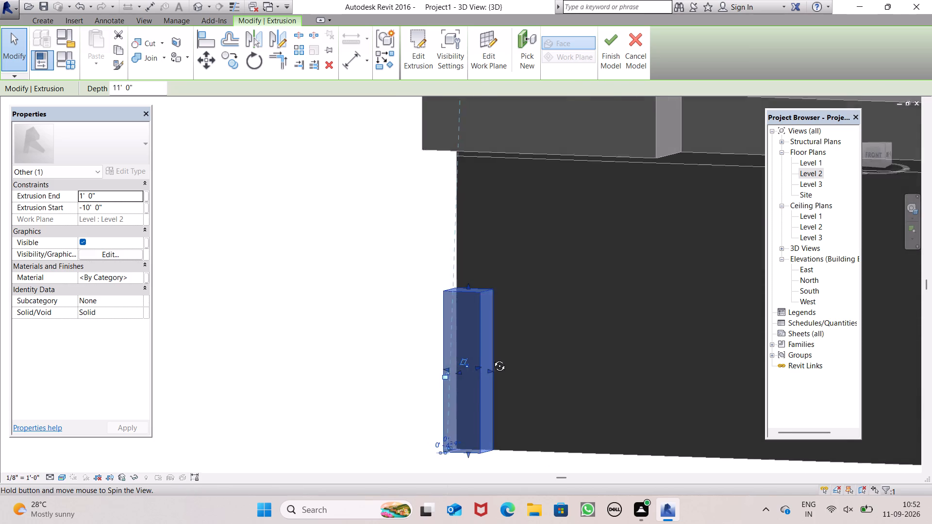
middle_click_drag(492, 359, 508, 379, "shift")
left_click_drag(467, 286, 477, 165)
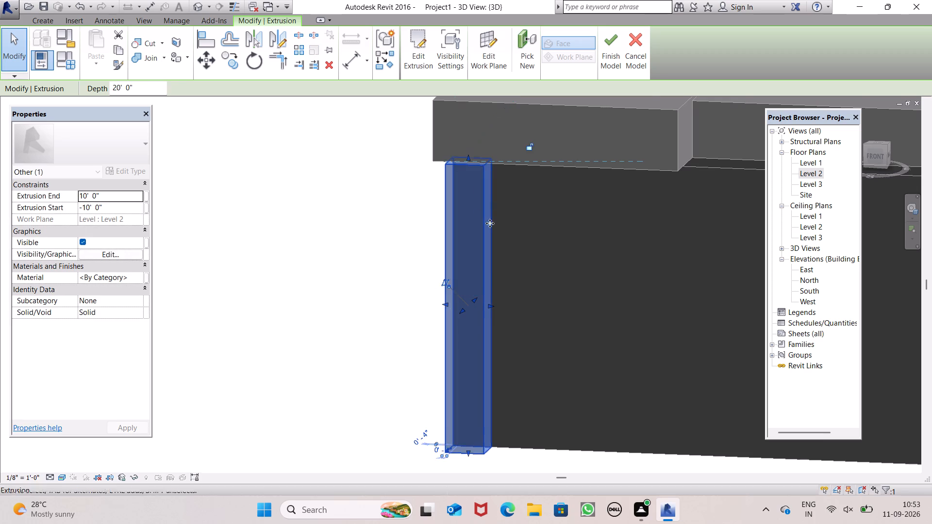
scroll(516, 211, "down", 3)
left_click(422, 275)
Raise the column's top face closer to the underside of the southwest corner block, to extrusion end about 10'-8 7/8".
middle_click_drag(512, 310, 484, 122, "shift")
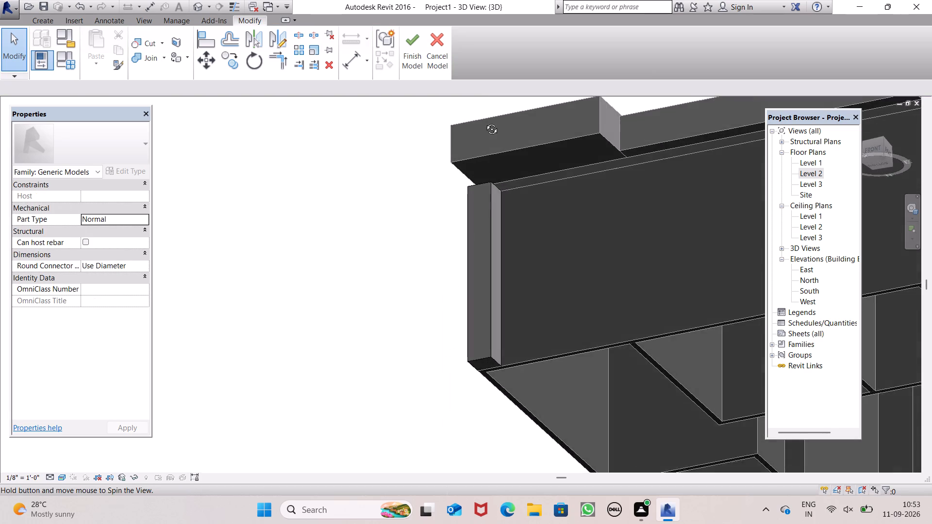
middle_click_drag(484, 122, 491, 138, "shift")
scroll(473, 179, "up", 9)
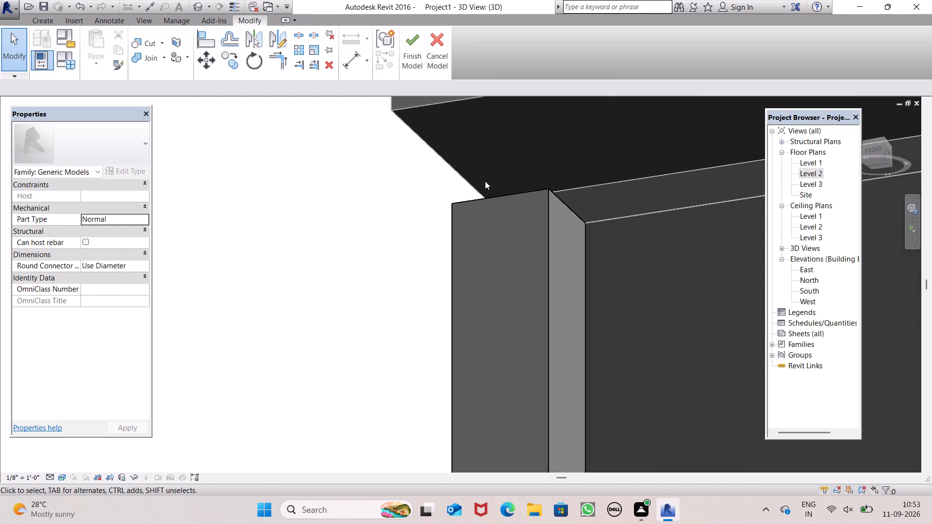
scroll(485, 181, "up", 2)
middle_click_drag(489, 190, 533, 261)
middle_click_drag(584, 344, 587, 337, "shift")
scroll(552, 229, "down", 3)
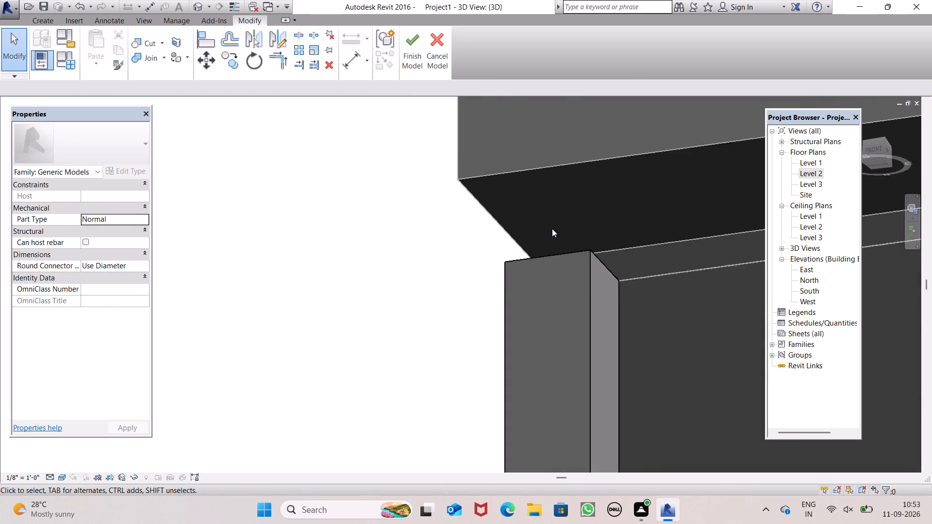
scroll(552, 229, "down", 4)
middle_click_drag(587, 282, 795, 435, "shift")
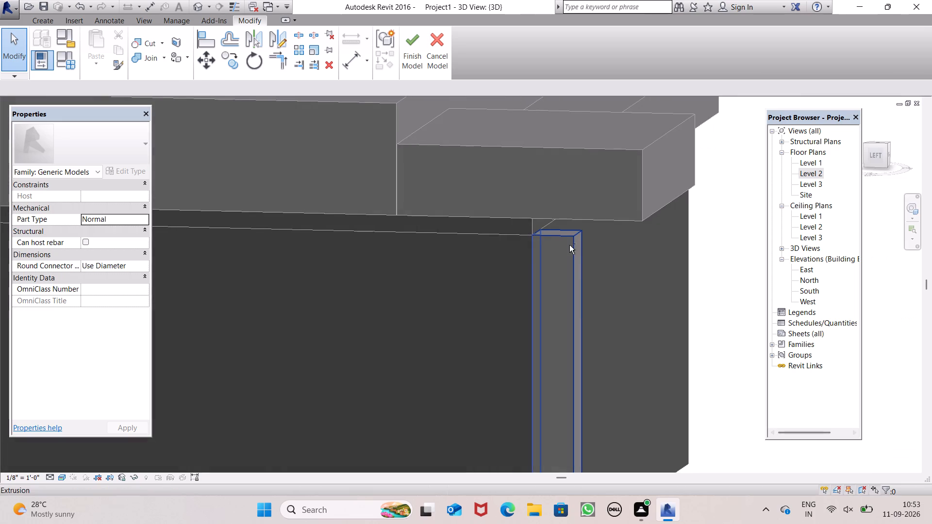
scroll(569, 235, "up", 9, "shift")
left_click(560, 252)
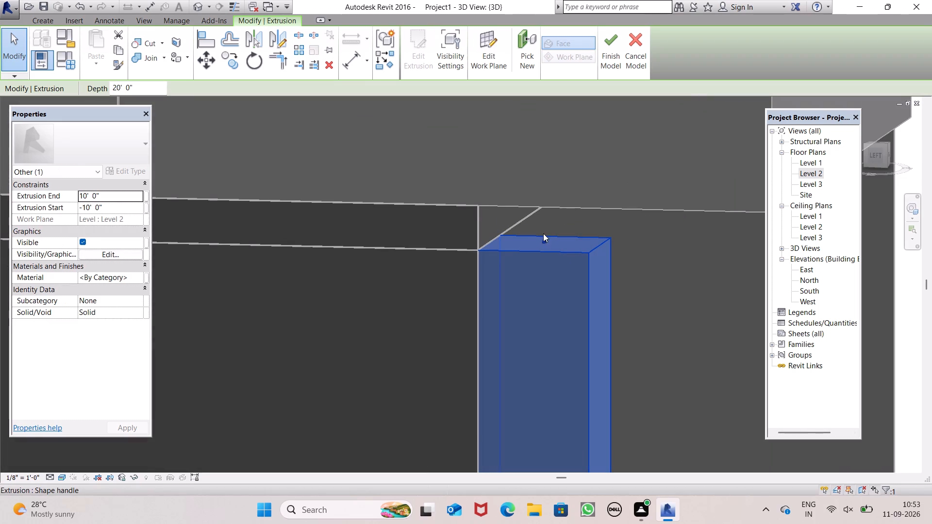
left_click_drag(542, 241, 539, 211)
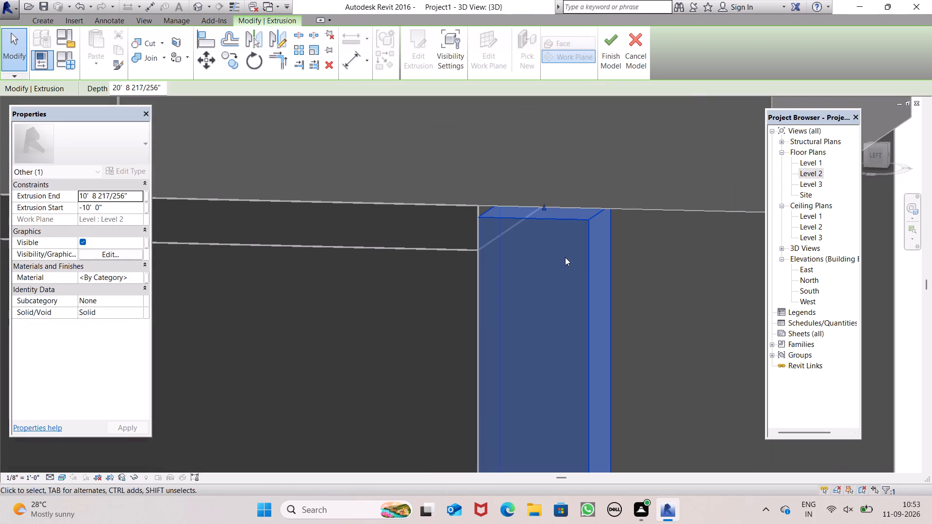
Raise the column's top face to meet the underside of the projecting corner block, at extrusion end 11'-0".
middle_click_drag(568, 243, 541, 214)
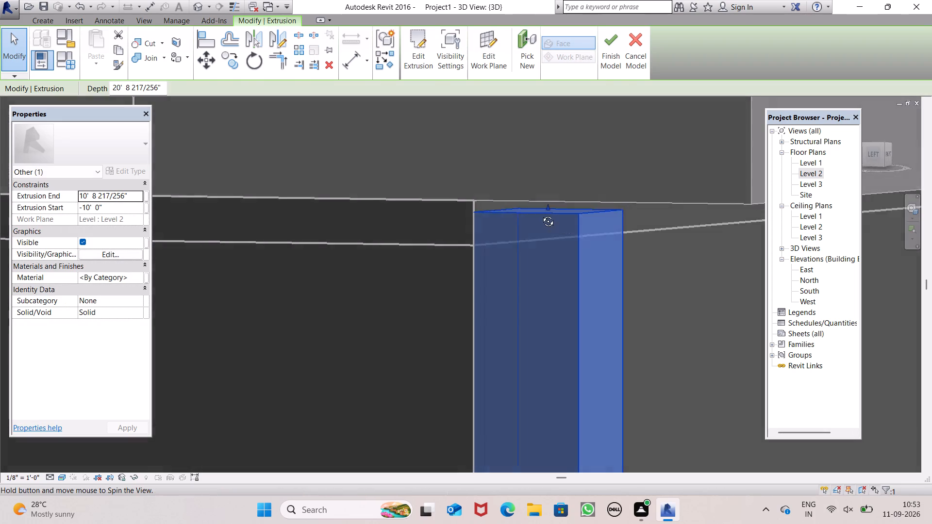
middle_click_drag(541, 214, 548, 203)
scroll(553, 188, "up", 9, "shift")
scroll(540, 192, "up", 2)
scroll(544, 196, "down", 1)
scroll(544, 196, "up", 3)
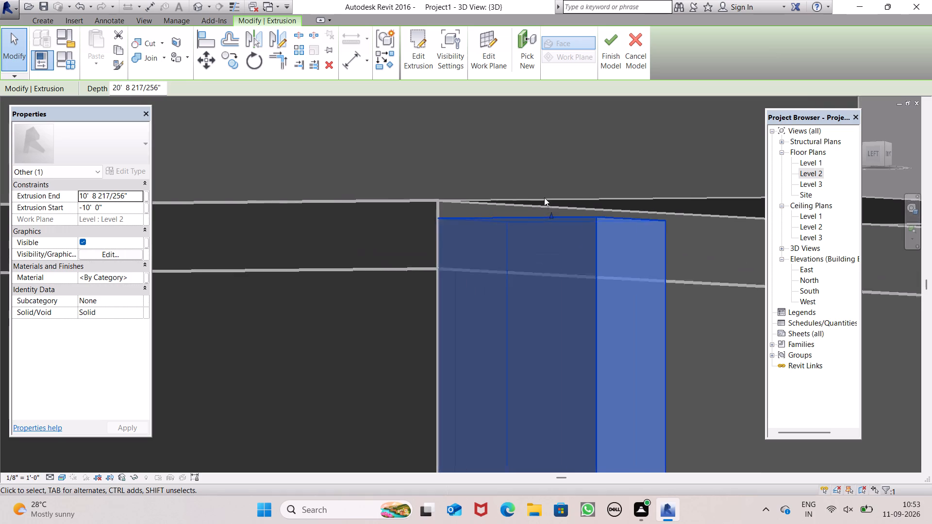
scroll(551, 199, "up", 7)
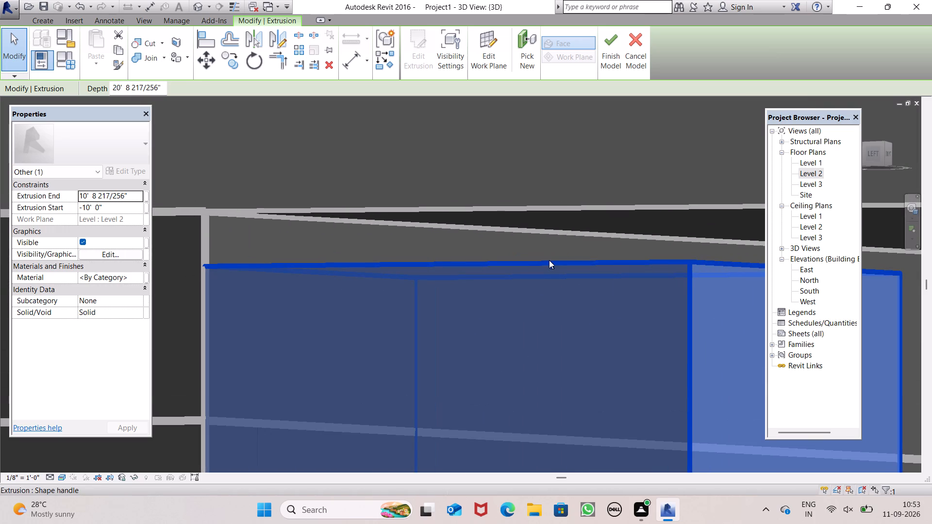
left_click_drag(552, 264, 535, 216)
scroll(504, 228, "down", 5)
scroll(521, 212, "up", 2)
scroll(521, 212, "down", 1)
scroll(521, 212, "up", 2)
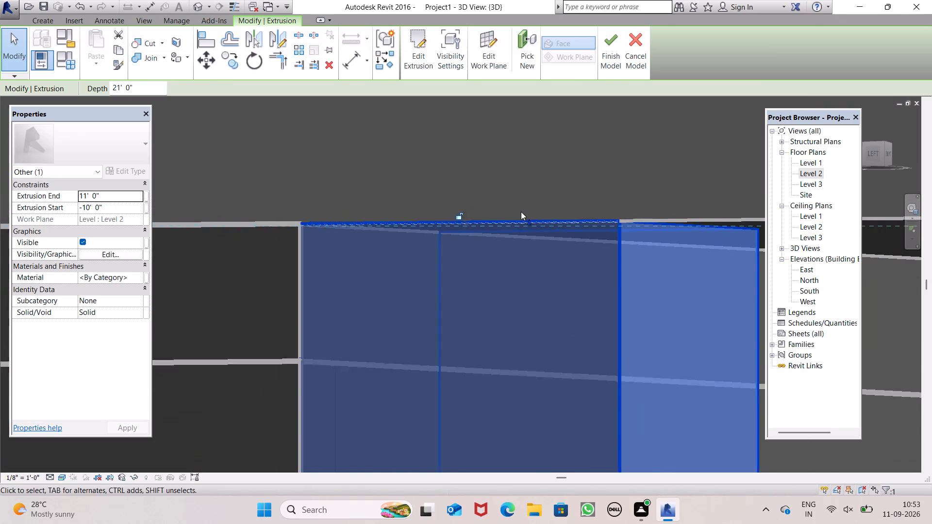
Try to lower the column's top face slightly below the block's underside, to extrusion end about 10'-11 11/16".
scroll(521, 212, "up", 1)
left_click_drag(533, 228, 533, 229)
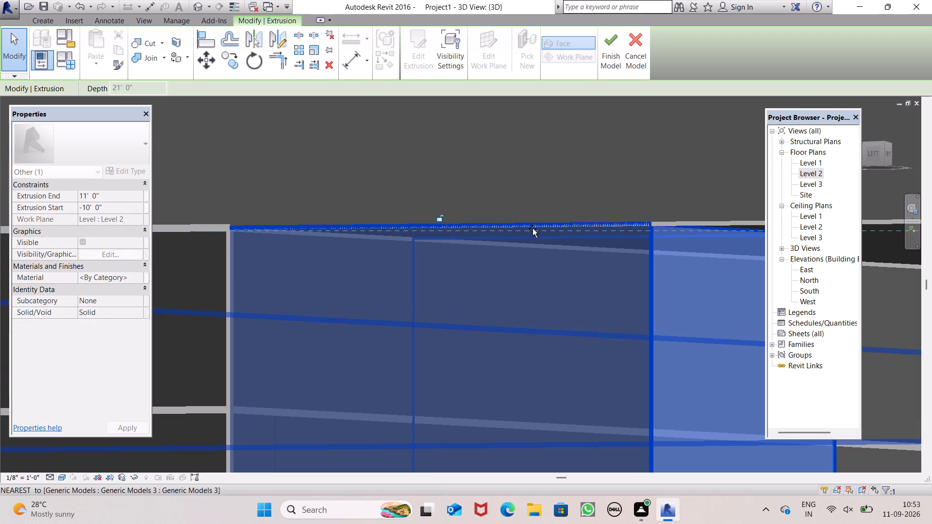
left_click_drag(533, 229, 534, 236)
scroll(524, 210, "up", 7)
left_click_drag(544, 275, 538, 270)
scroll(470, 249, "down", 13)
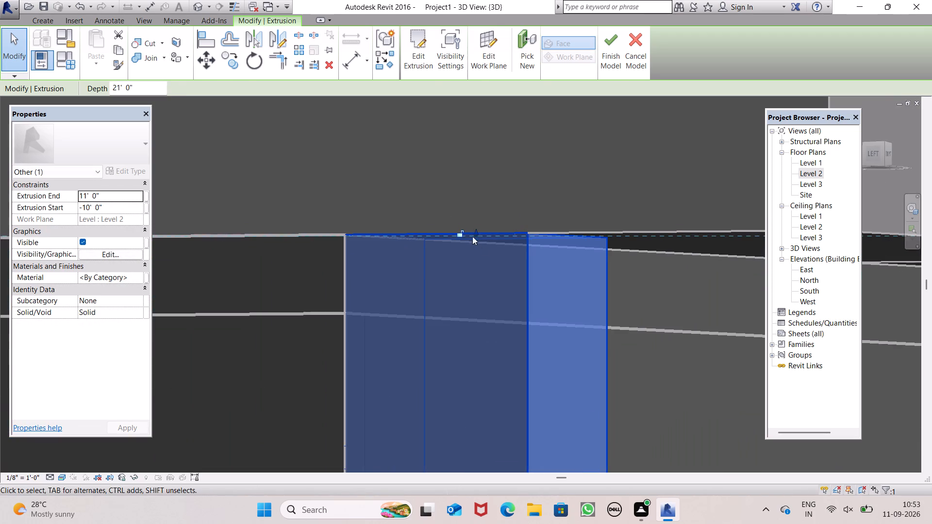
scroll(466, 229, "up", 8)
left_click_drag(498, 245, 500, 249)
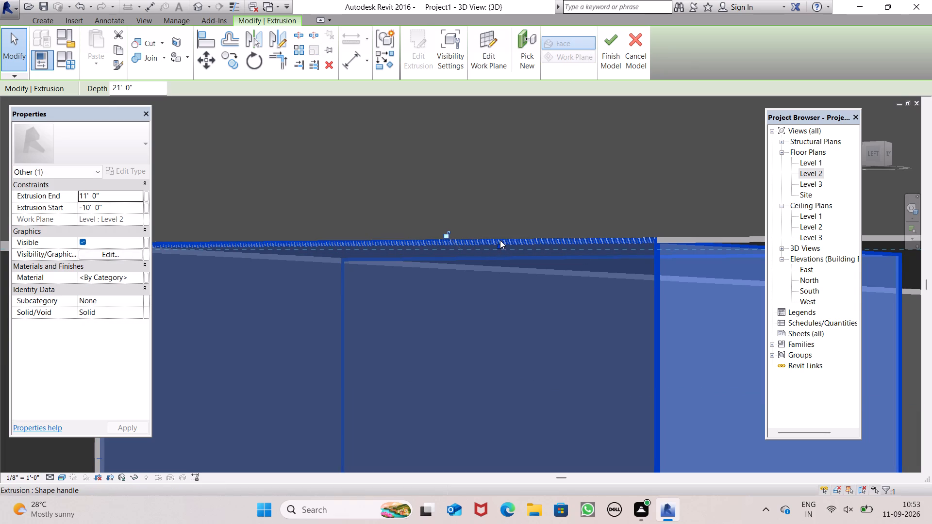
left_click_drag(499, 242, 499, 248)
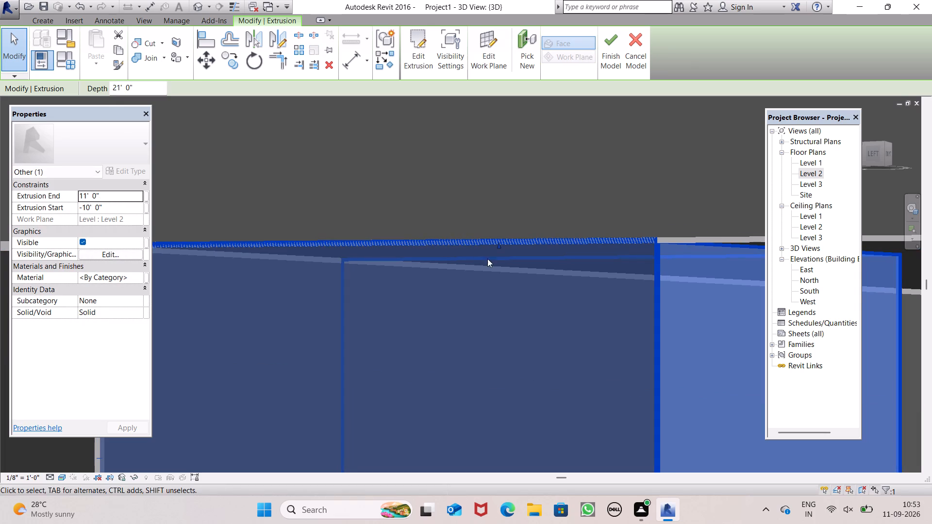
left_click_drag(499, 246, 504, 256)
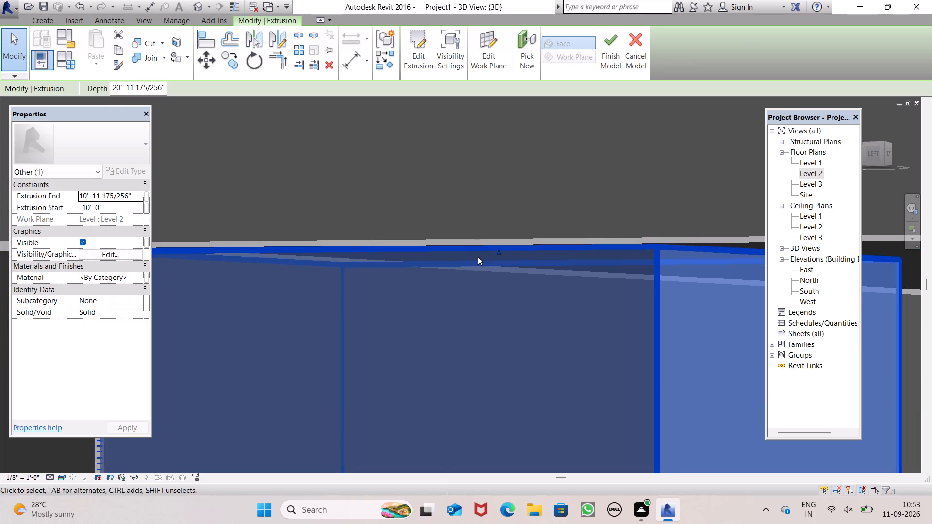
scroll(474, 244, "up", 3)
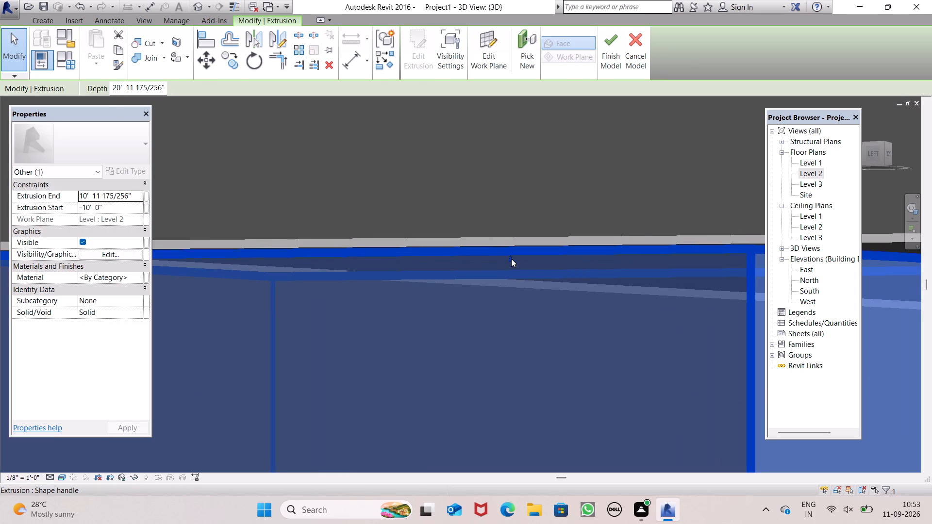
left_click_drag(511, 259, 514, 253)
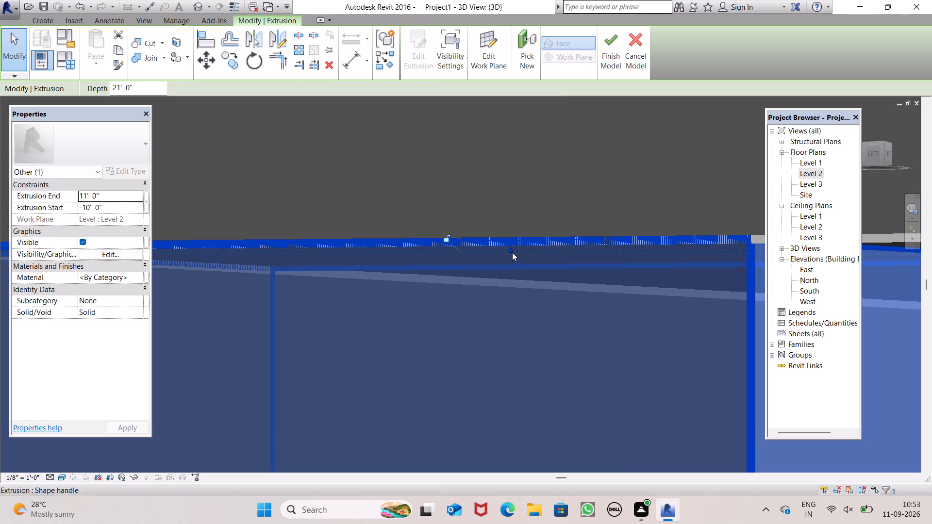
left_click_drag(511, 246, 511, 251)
Lower the column's top face slightly below the block's underside, to extrusion end 10'-11 13/16", and deselect the column.
scroll(447, 238, "down", 4)
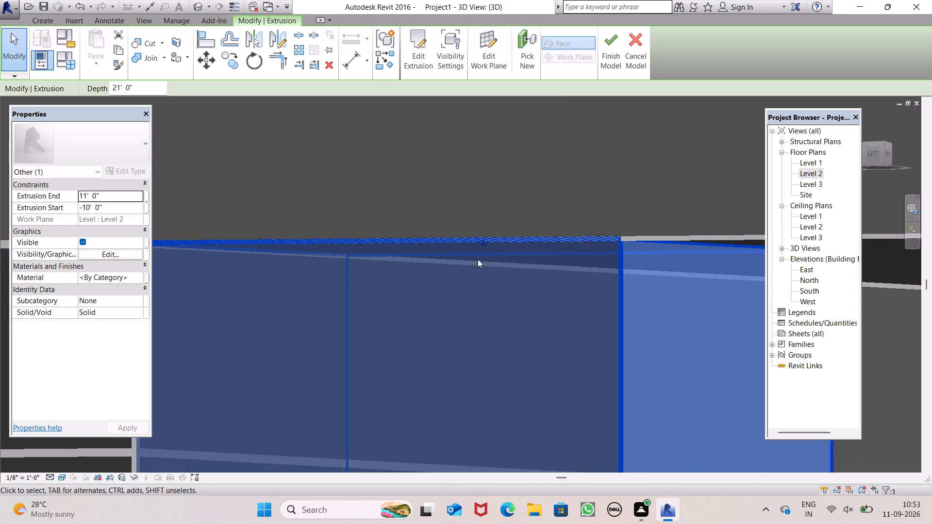
scroll(487, 243, "up", 6)
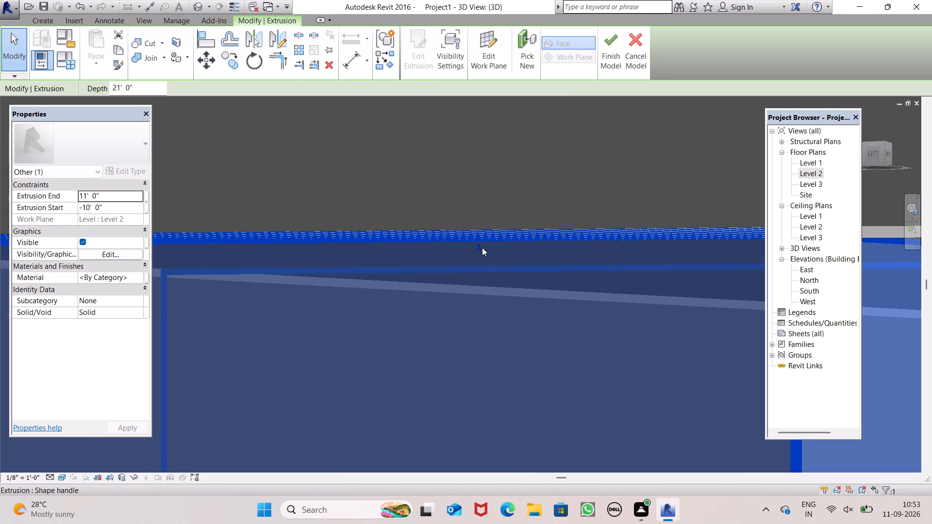
left_click_drag(478, 246, 481, 253)
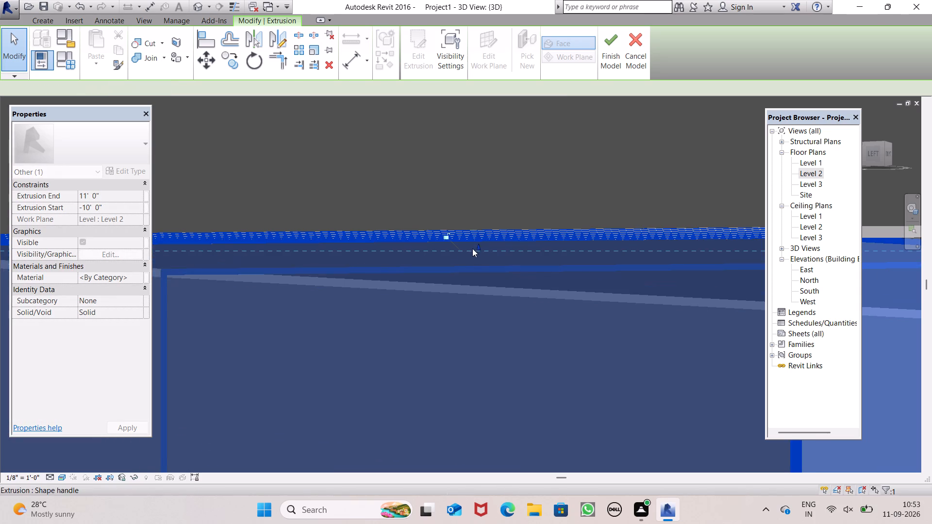
left_click_drag(480, 250, 482, 259)
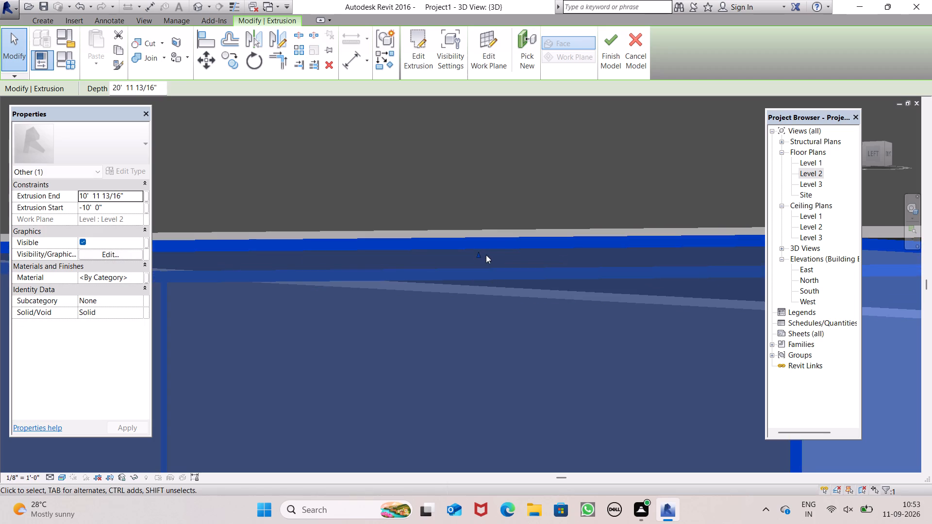
scroll(429, 205, "down", 20)
scroll(429, 205, "down", 15)
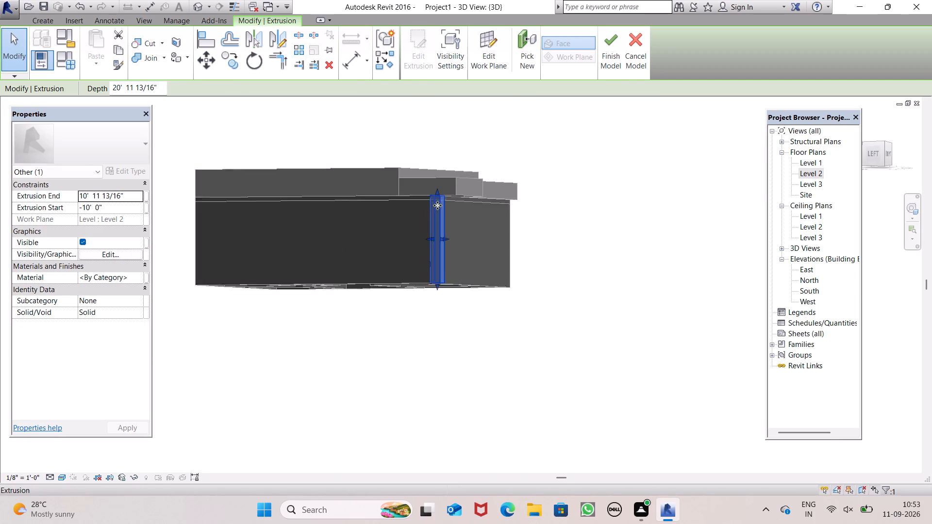
scroll(437, 205, "down", 1)
left_click(509, 283)
Examine how the column meets the projecting corner block and the walls from the south, southeast and southwest.
middle_click_drag(501, 260, 356, 334, "shift")
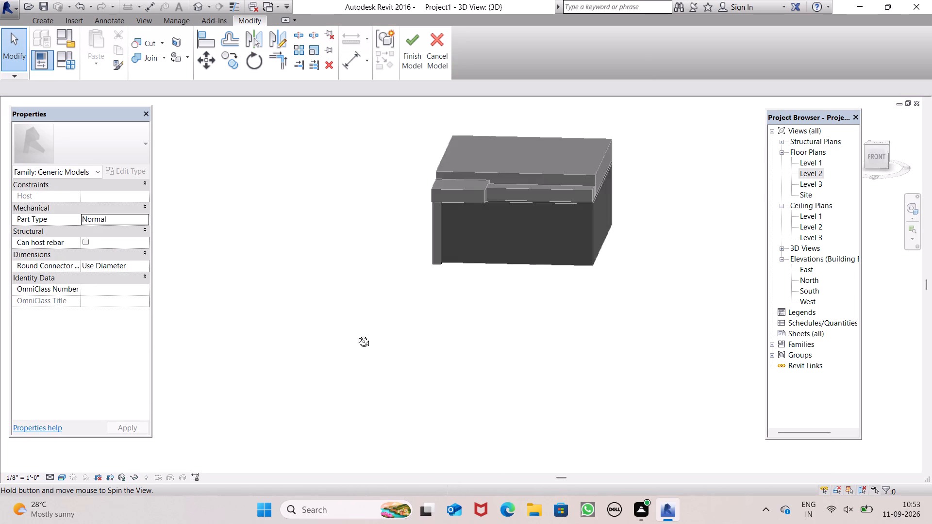
middle_click_drag(356, 334, 353, 339, "shift")
scroll(478, 242, "up", 9)
middle_click_drag(479, 256, 402, 293)
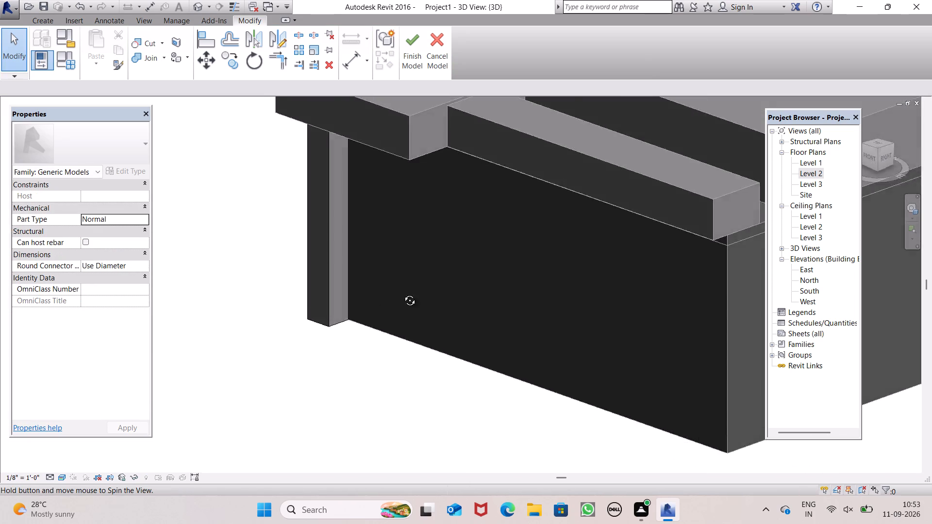
middle_click_drag(402, 293, 458, 260)
scroll(333, 200, "down", 7)
middle_click_drag(370, 206, 475, 203)
scroll(370, 206, "down", 1)
scroll(374, 192, "up", 6)
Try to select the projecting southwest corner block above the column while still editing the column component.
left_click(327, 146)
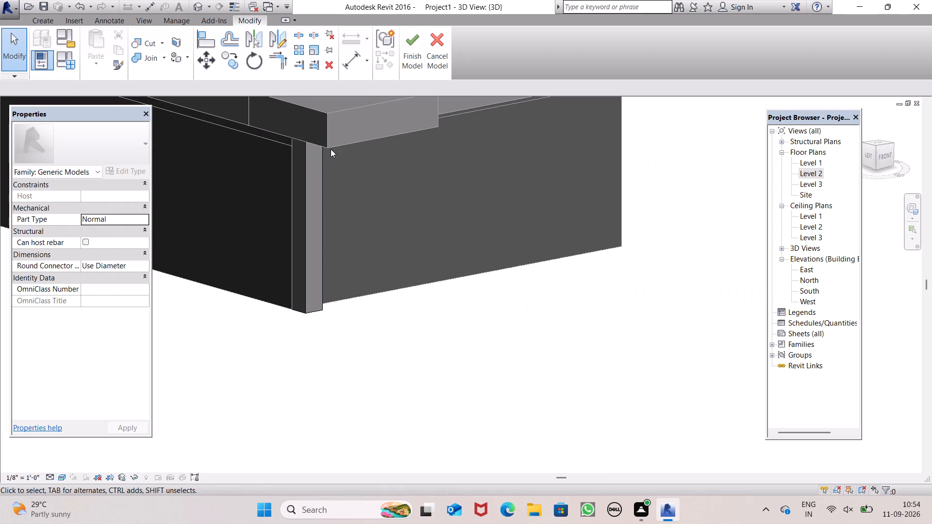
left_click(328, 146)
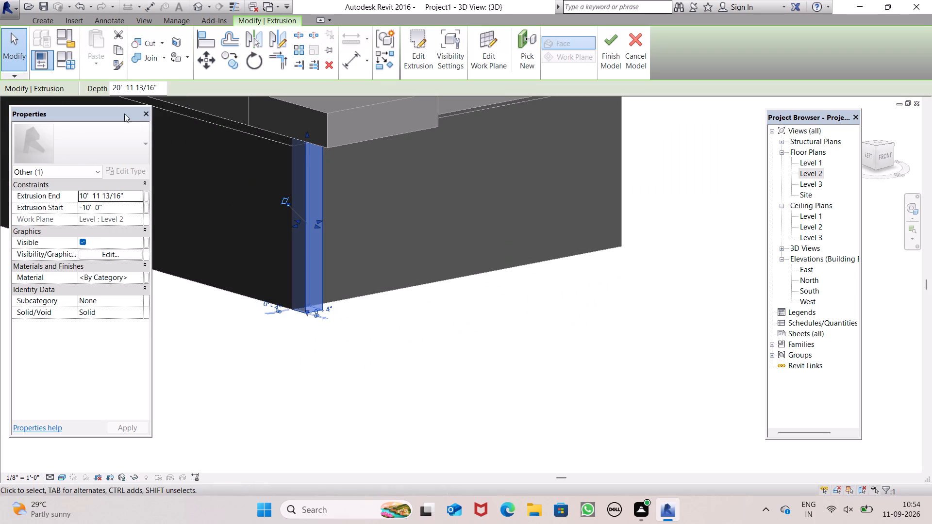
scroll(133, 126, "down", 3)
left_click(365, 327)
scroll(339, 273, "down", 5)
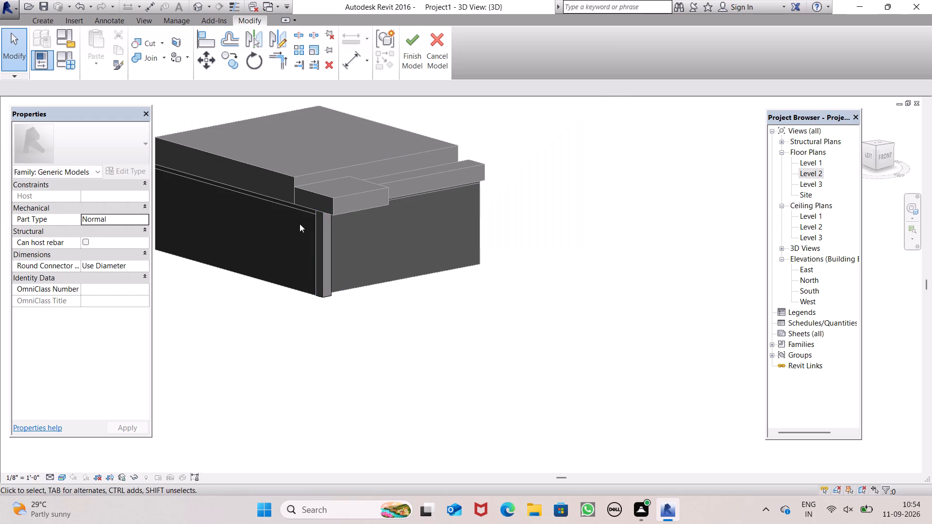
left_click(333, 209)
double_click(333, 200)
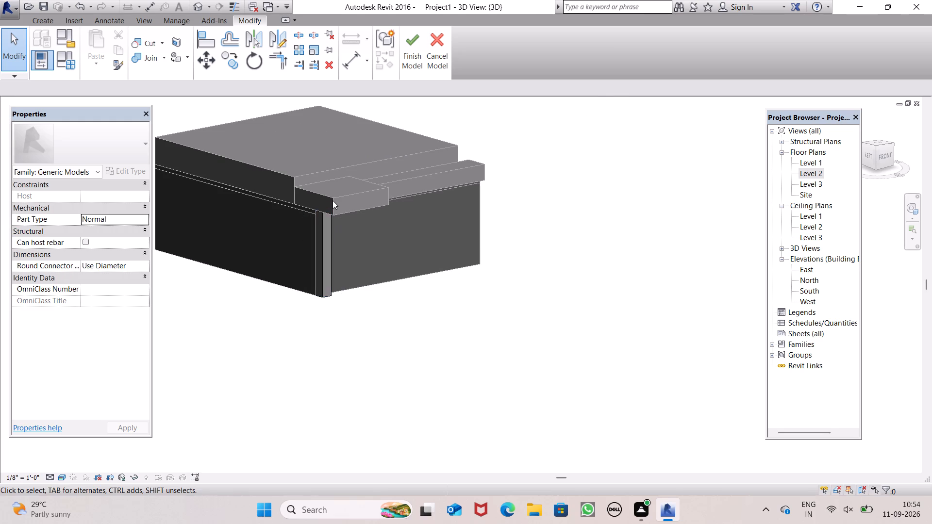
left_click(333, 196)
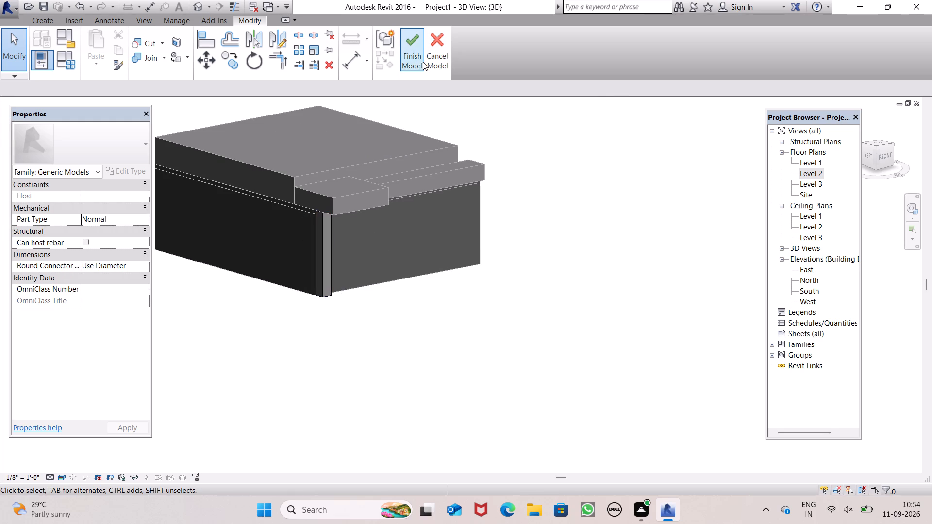
Finish the column's in-place model.
left_click(419, 62)
Pull the projecting southwest corner block's south face back flush with the column, to a volume of about 764 CF, and deselect it.
left_click(334, 198)
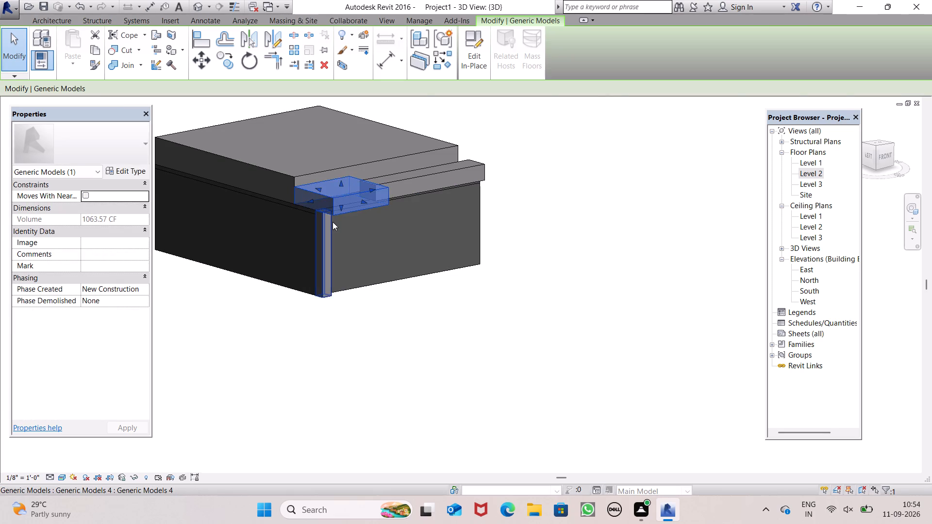
scroll(333, 222, "up", 9)
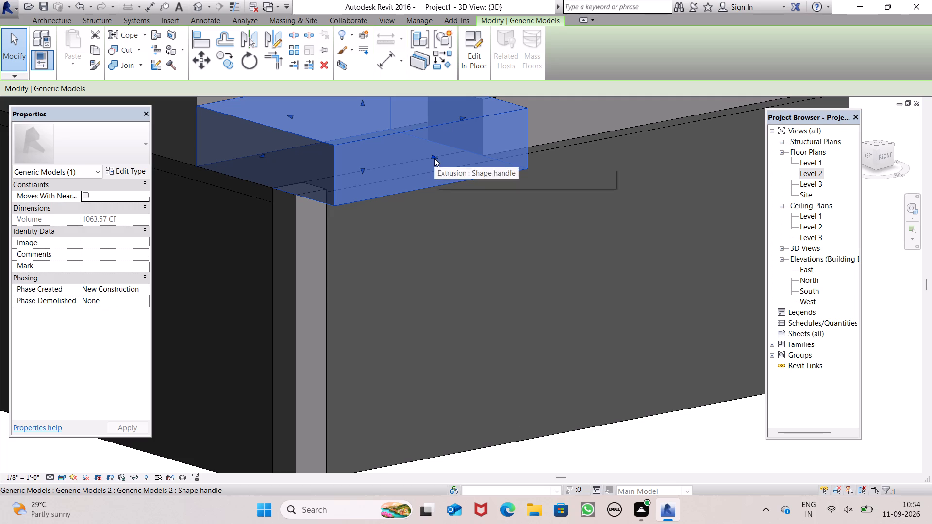
left_click_drag(434, 157, 386, 153)
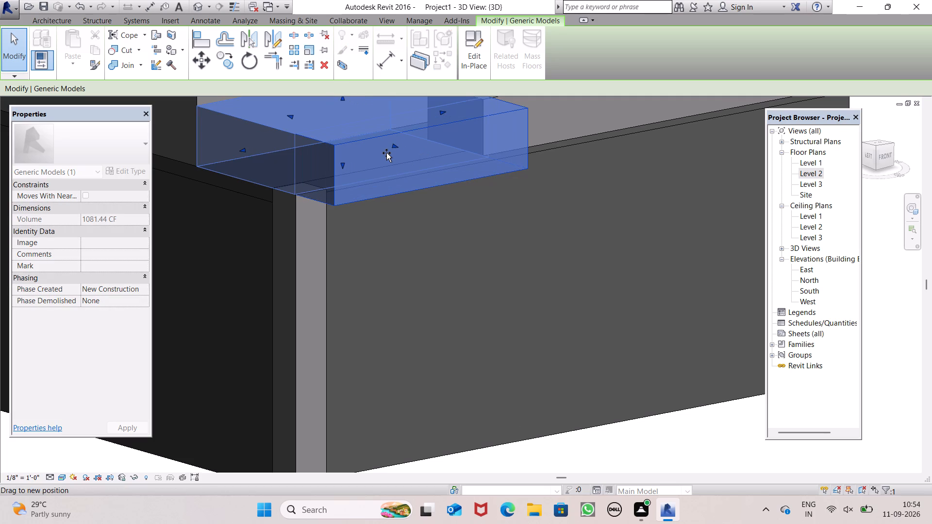
left_click_drag(386, 153, 391, 151)
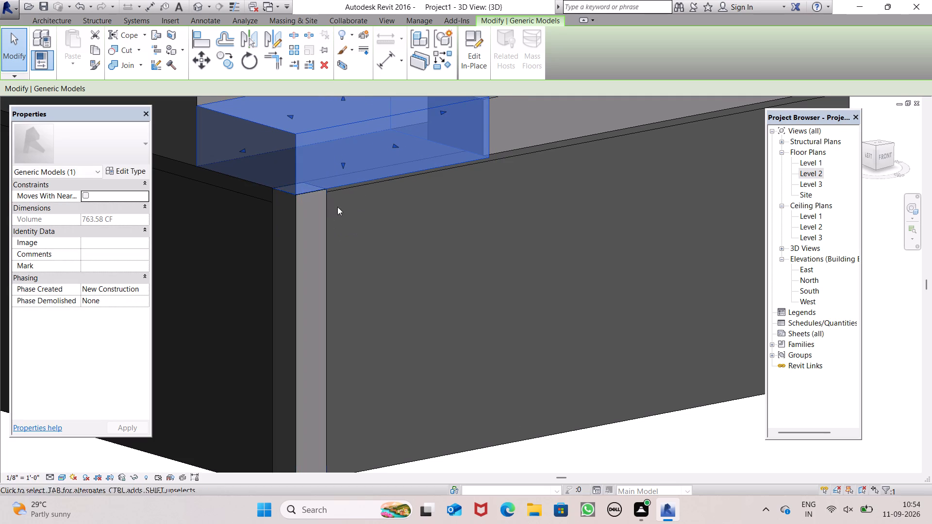
scroll(328, 207, "down", 5)
left_click(409, 325)
left_click(543, 387)
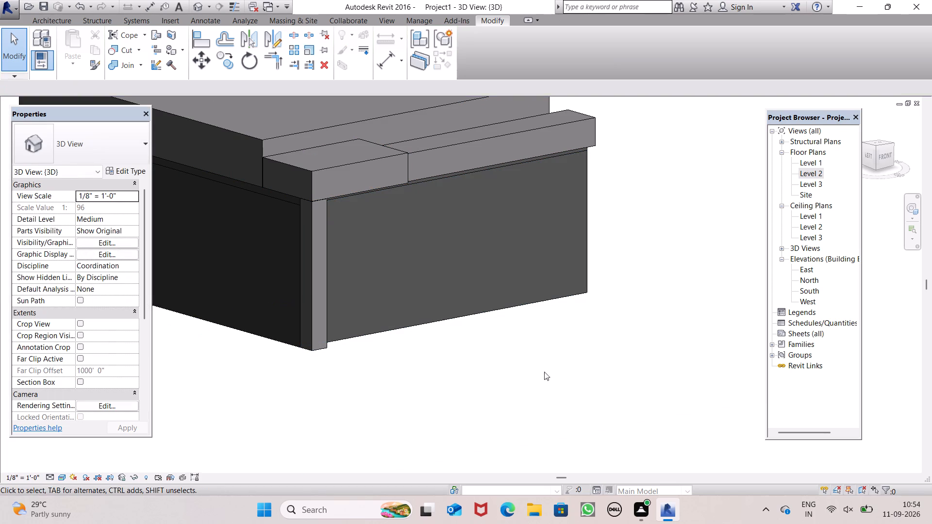
Examine the corner block, the long front block and the column along the south front from several angles.
scroll(563, 323, "down", 2)
middle_click_drag(566, 320, 457, 299)
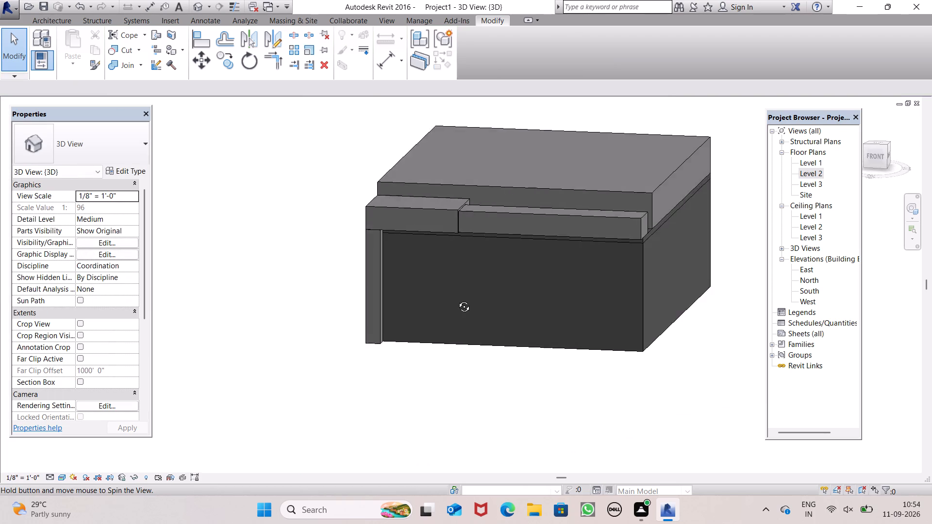
middle_click_drag(457, 299, 461, 279)
middle_click_drag(500, 249, 509, 273, "shift")
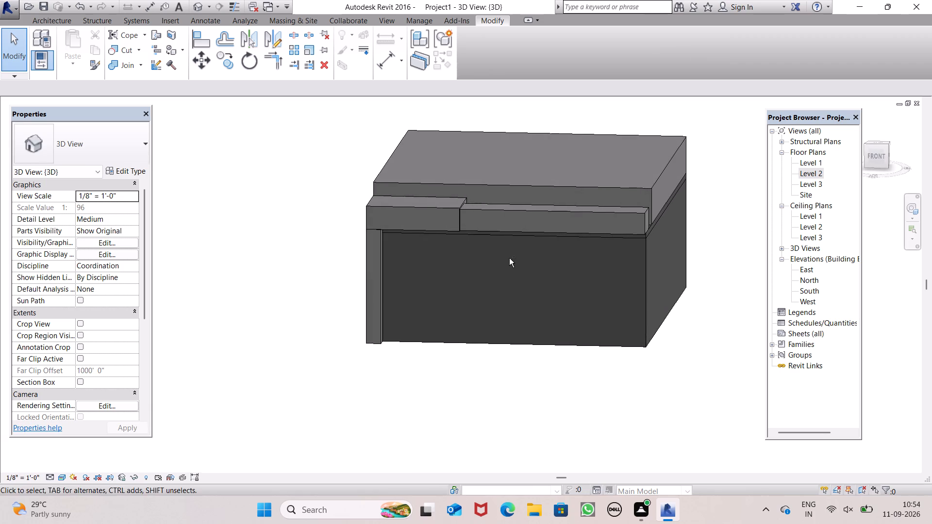
middle_click_drag(513, 243, 516, 281)
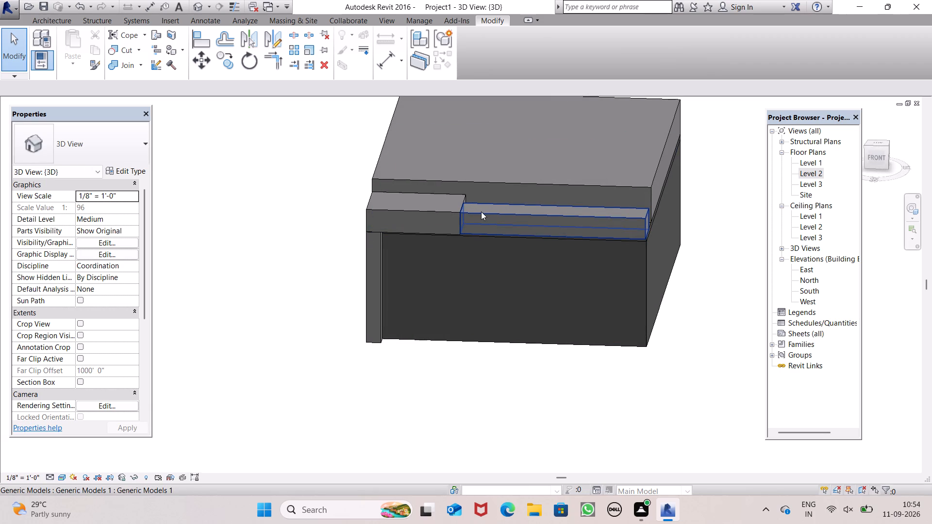
left_click(481, 212)
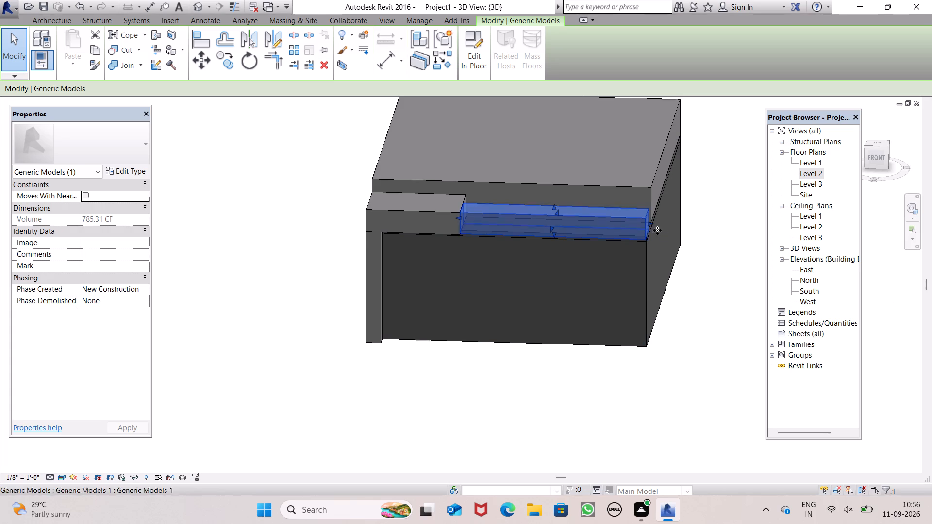
scroll(631, 201, "down", 1)
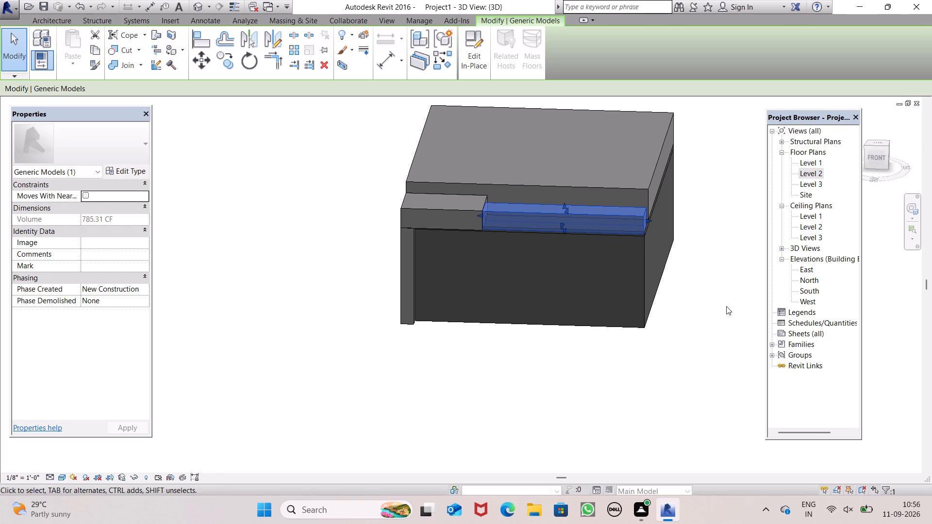
middle_click_drag(727, 315, 716, 223, "shift")
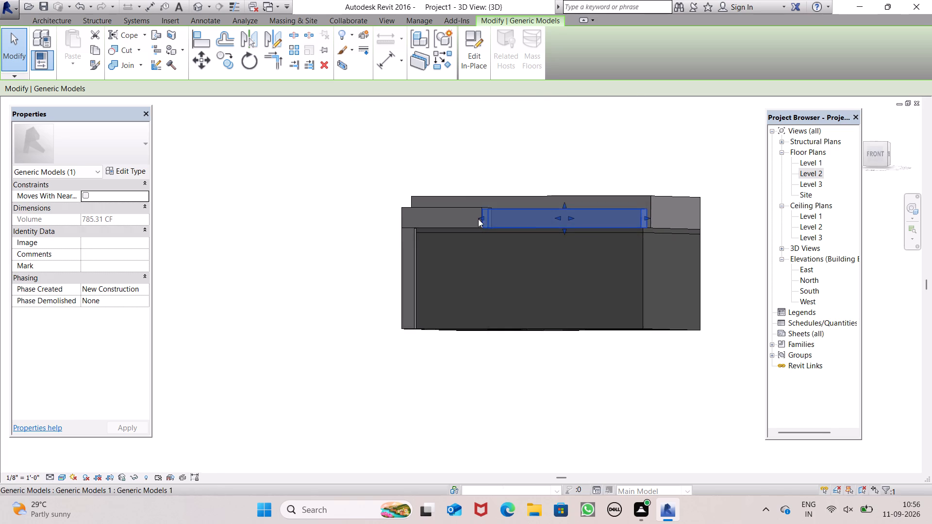
scroll(478, 219, "up", 4)
middle_click_drag(614, 247, 651, 363, "shift")
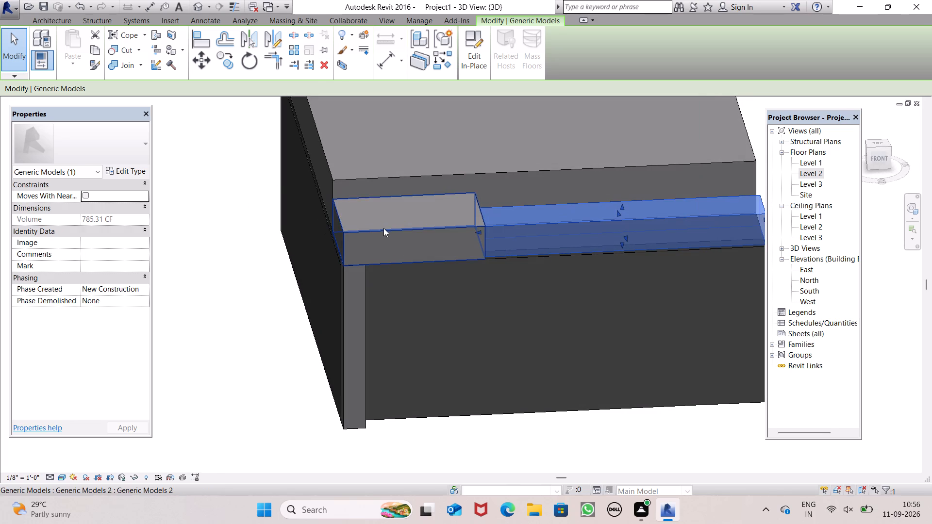
Raise the southwest corner block's top face above the adjoining long front block, to a volume of about 1070 CF, and deselect it.
left_click(384, 228)
left_click_drag(407, 210, 407, 196)
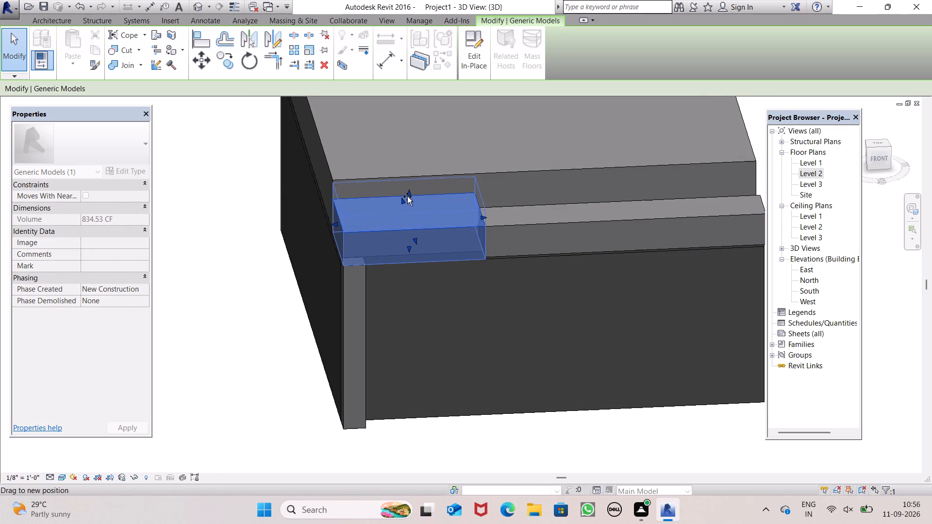
left_click_drag(407, 196, 407, 199)
scroll(453, 209, "down", 2)
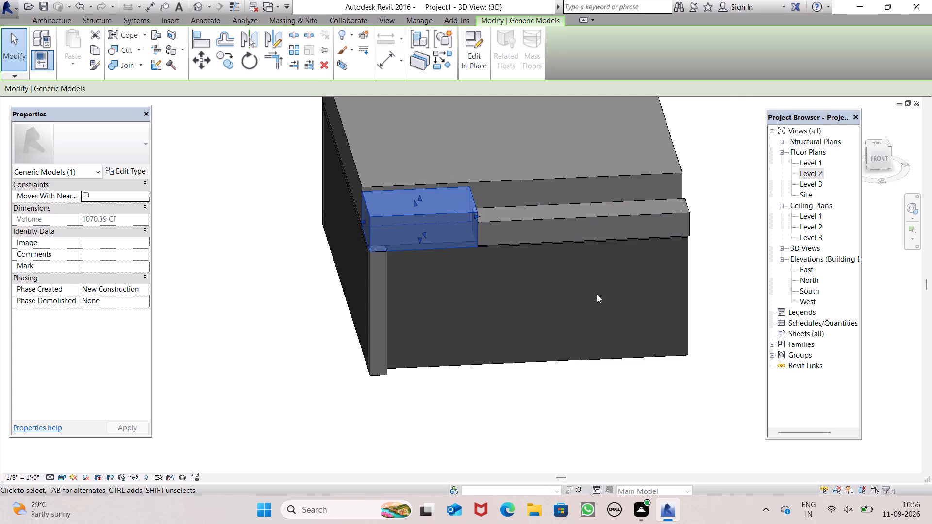
middle_click_drag(595, 294, 551, 283, "shift")
left_click(729, 393)
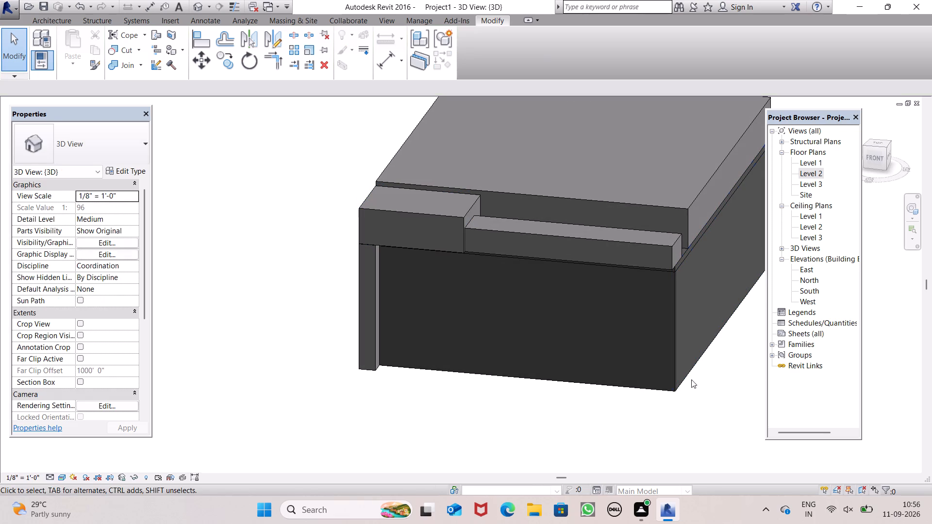
Examine the raised corner block and the gap between the long front block and the main raised block from the south and east.
scroll(651, 335, "down", 1)
middle_click_drag(565, 273, 562, 233)
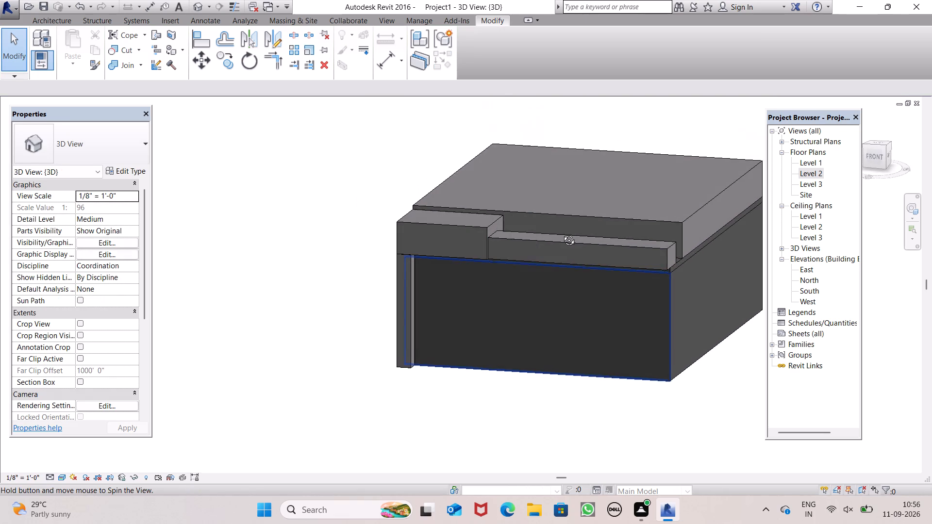
middle_click_drag(562, 233, 568, 199)
scroll(572, 201, "down", 2, "shift")
middle_click_drag(575, 215, 573, 249, "shift")
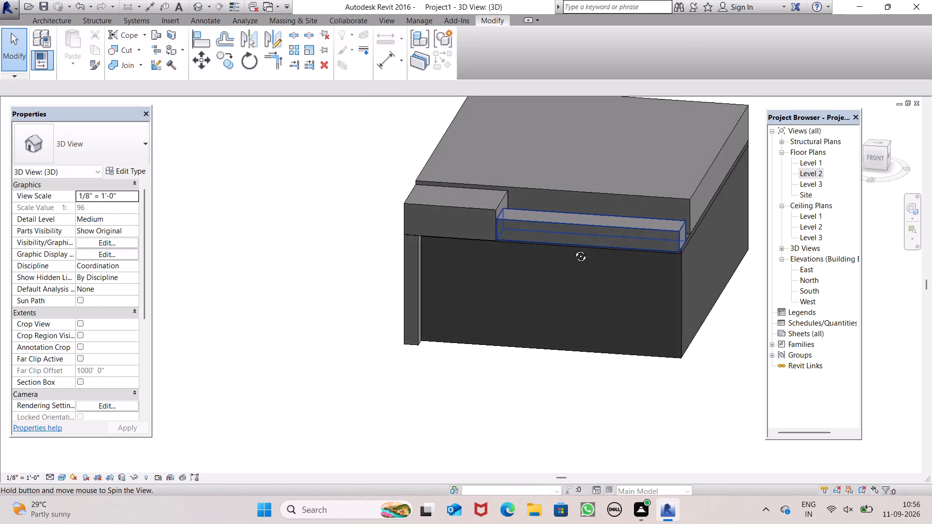
middle_click_drag(573, 249, 528, 267, "shift")
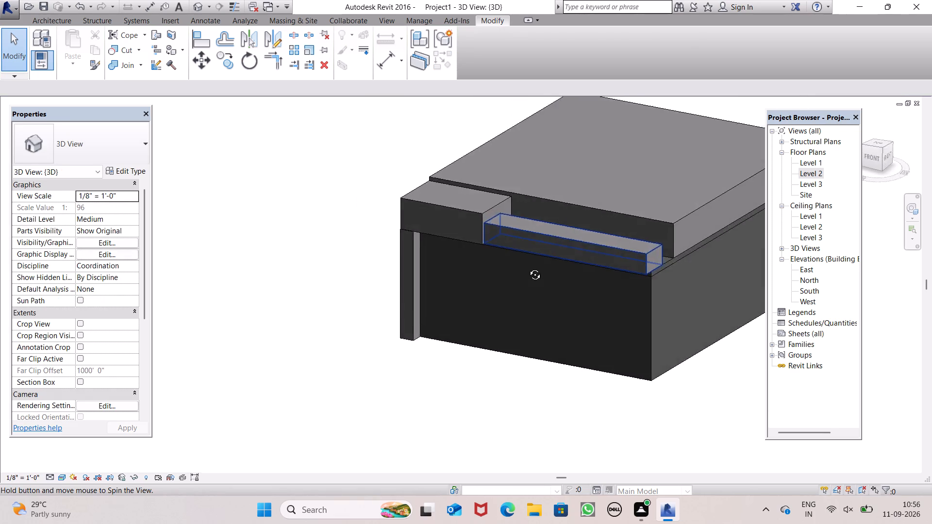
middle_click_drag(528, 267, 432, 311, "shift")
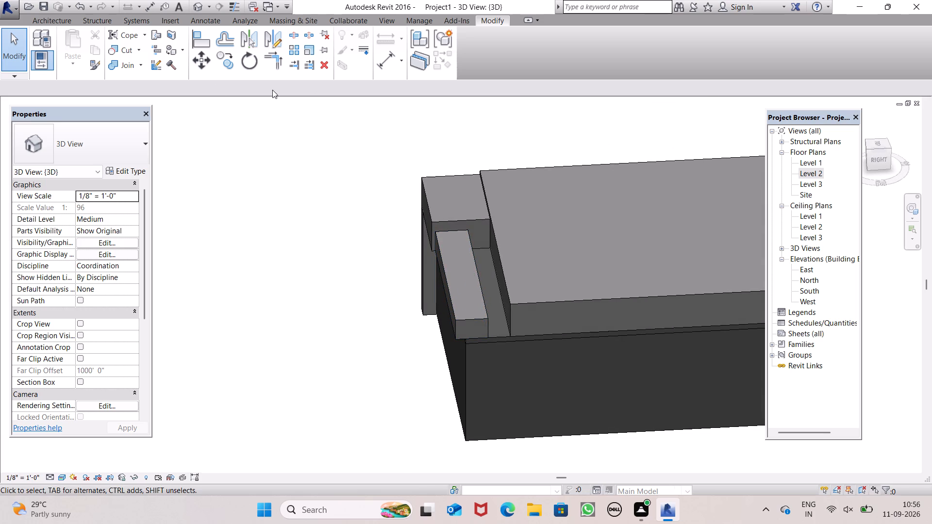
Open the Level 3 floor plan and start an in-place Generic Models component, keeping the default name Generic Models 5.
double_click(809, 187)
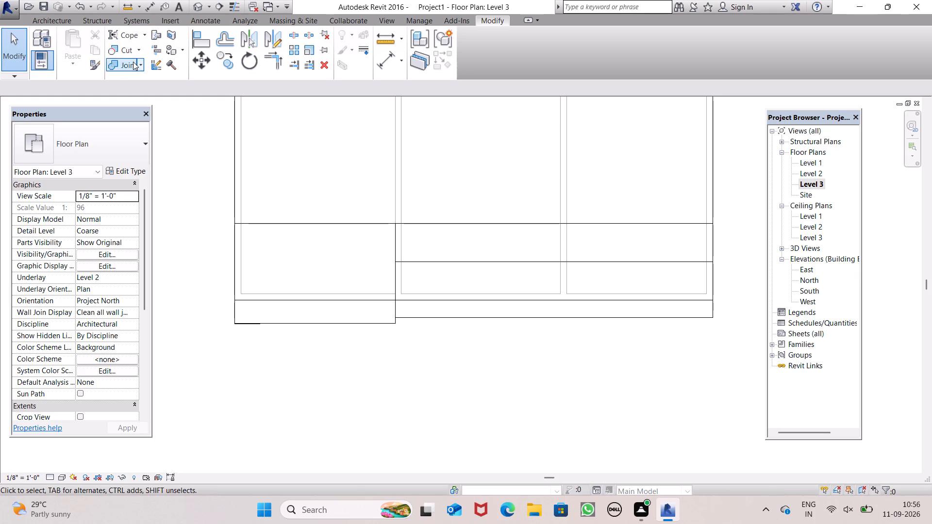
left_click(57, 22)
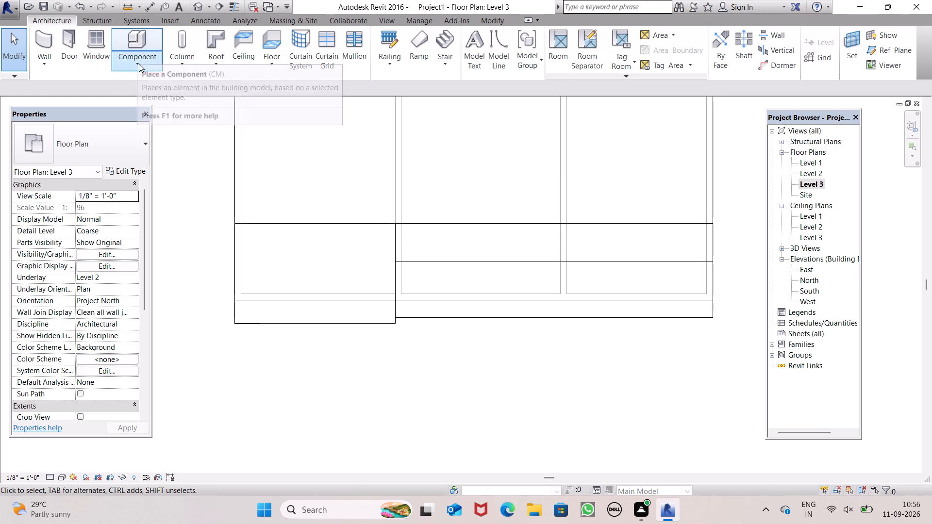
left_click(139, 64)
left_click(159, 110)
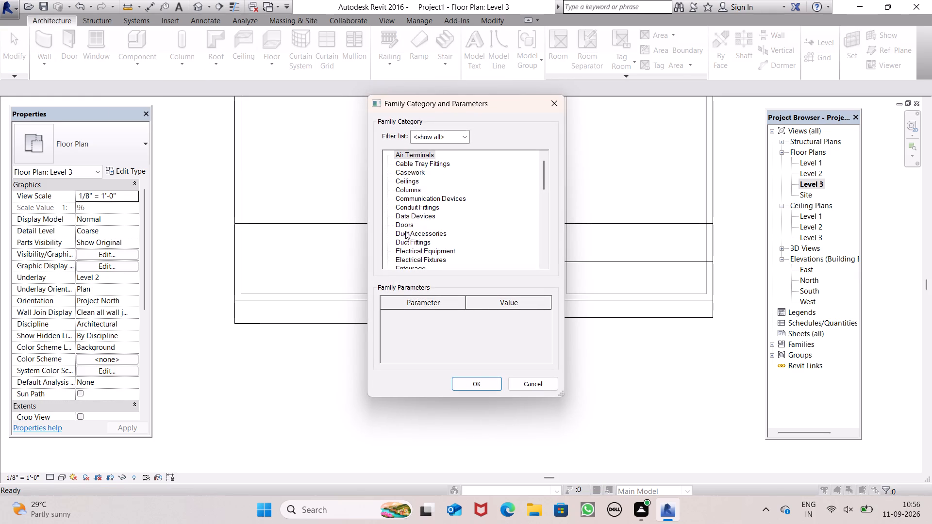
scroll(417, 240, "down", 9)
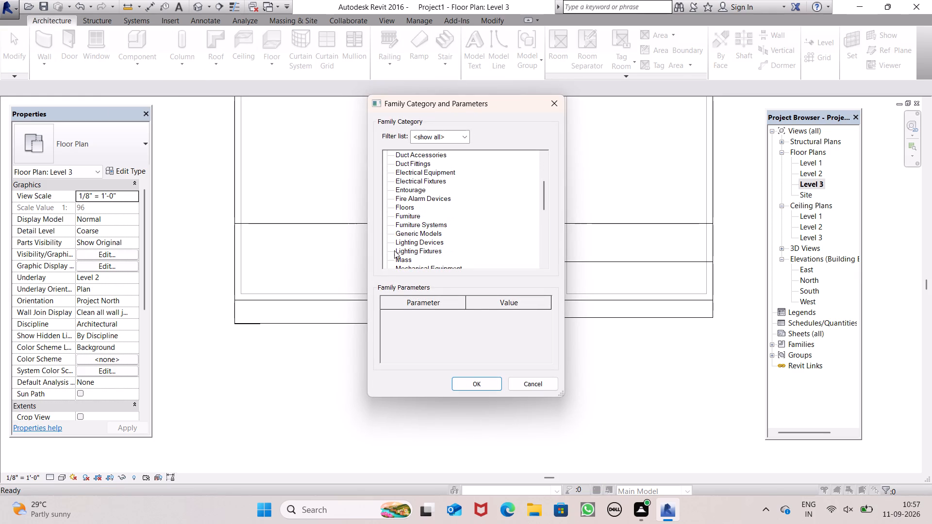
left_click(409, 232)
left_click(467, 382)
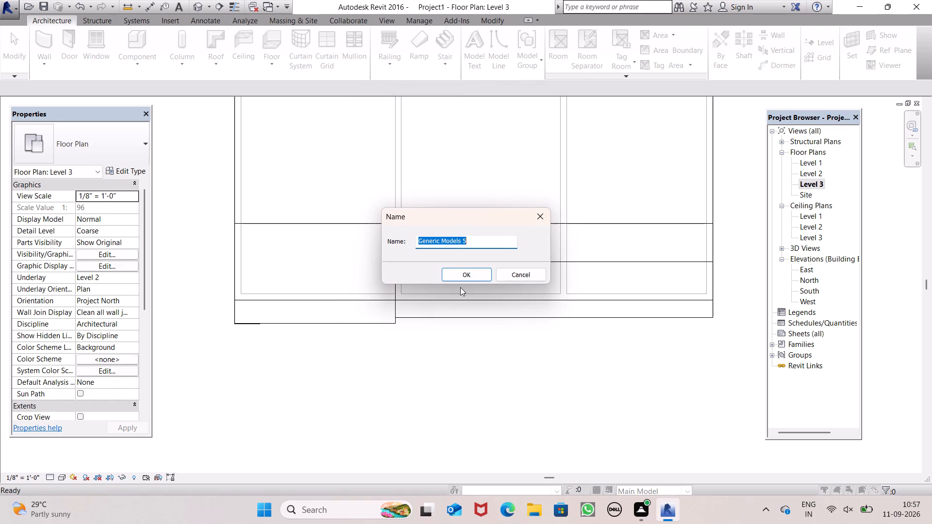
left_click(474, 266)
left_click(474, 276)
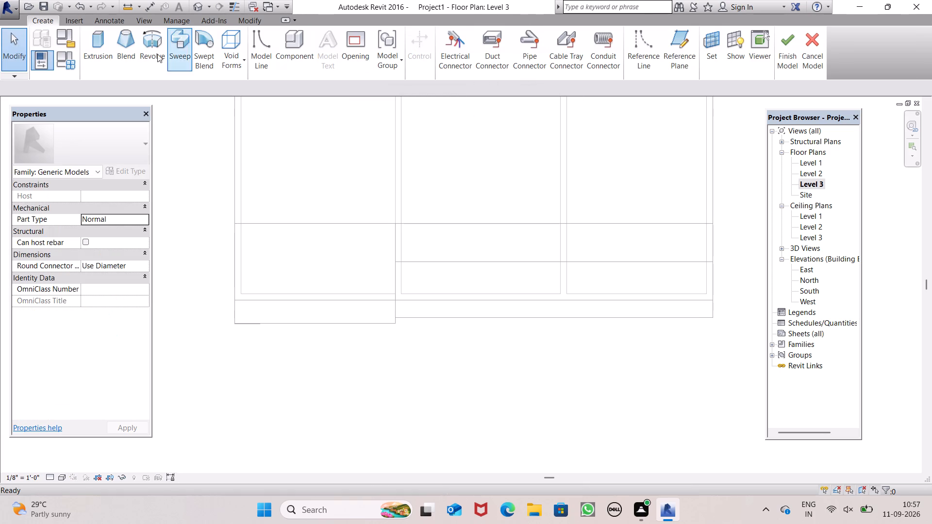
Extrude a narrow rectangle about 4'-0" long north–south by 1'-0" deep, beside the corner block in the gap behind the long front block, and finish the model.
left_click(89, 49)
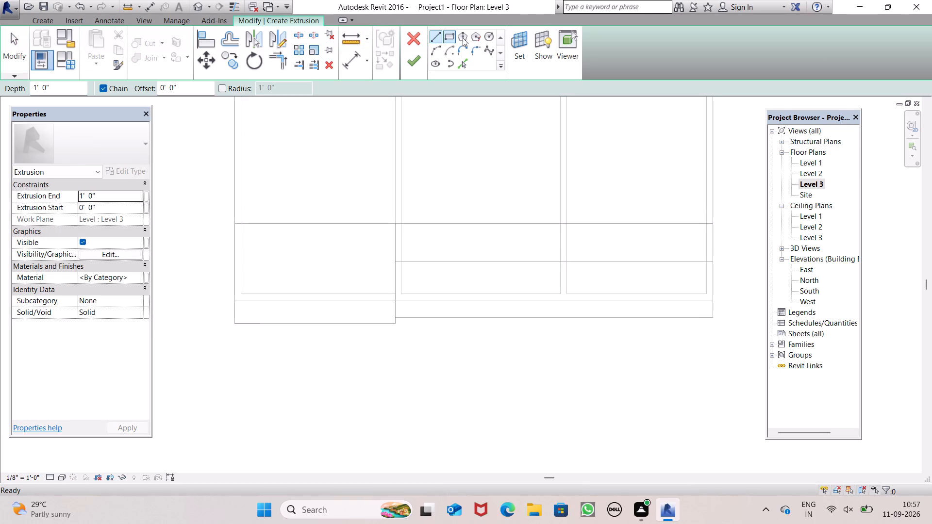
left_click(448, 41)
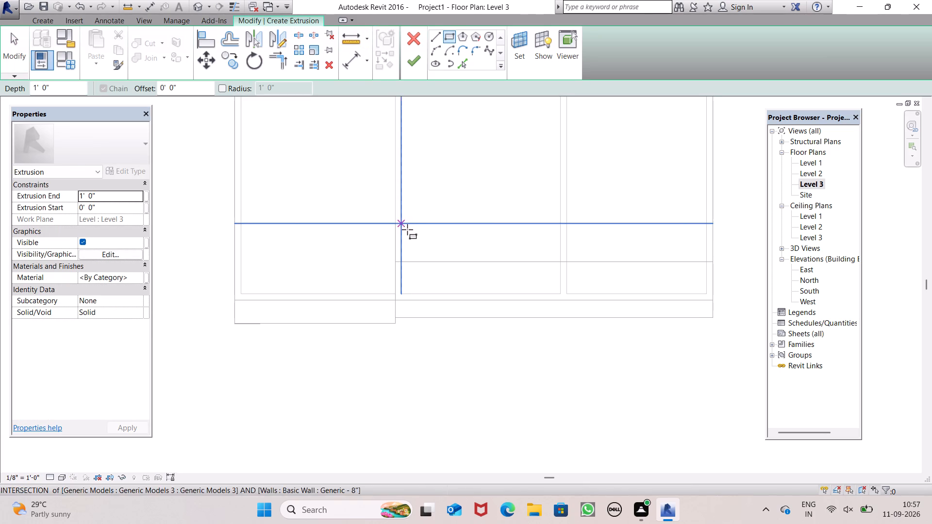
scroll(403, 266, "up", 5)
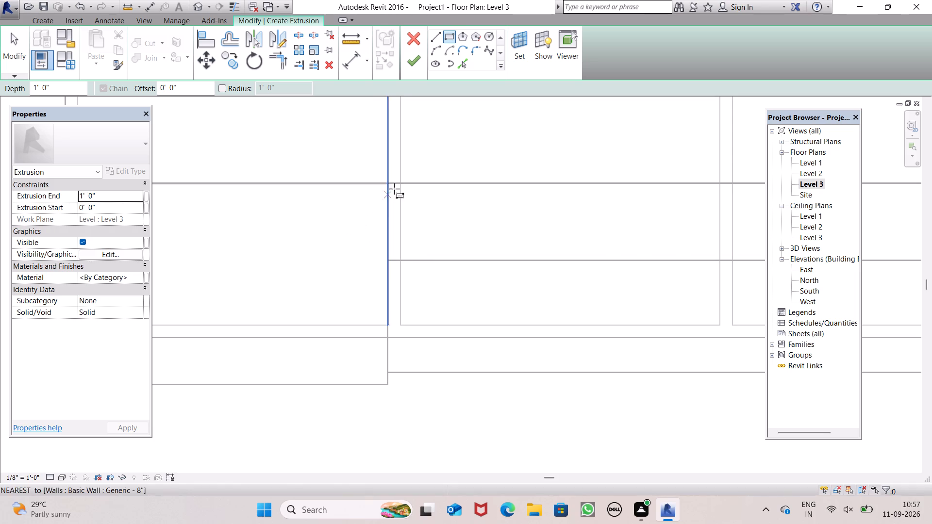
left_click(392, 186)
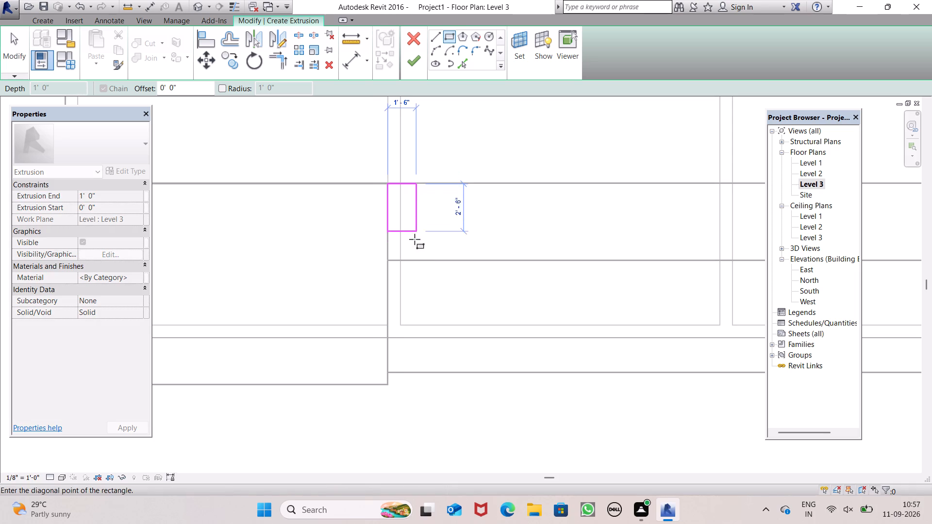
left_click(420, 256)
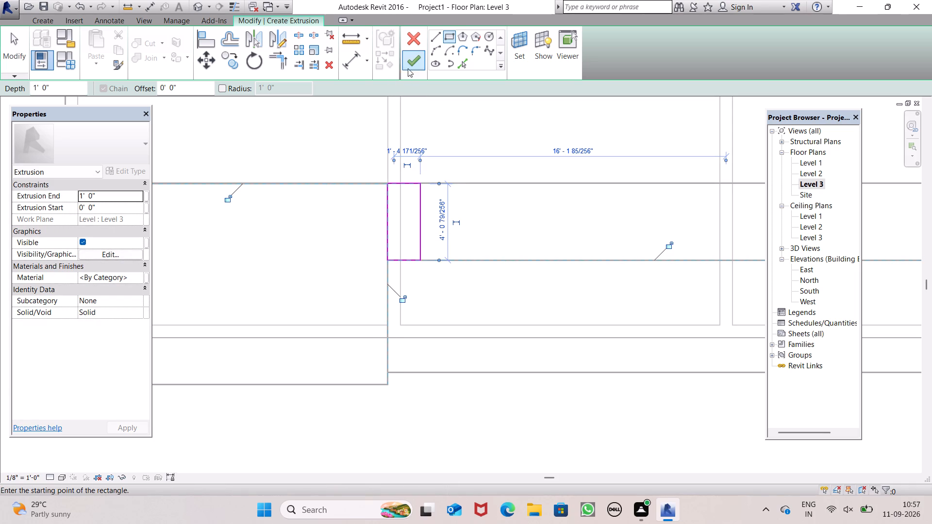
left_click(410, 65)
left_click(615, 55)
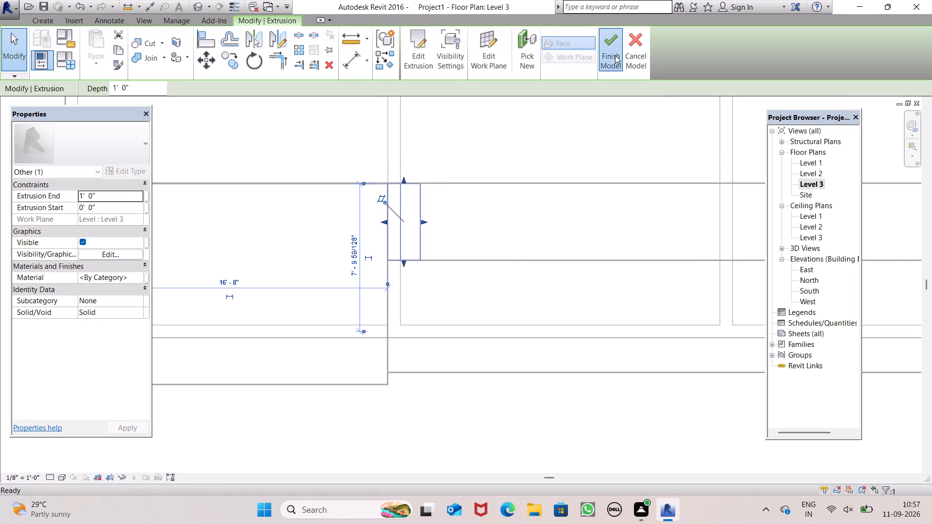
In the 3D view, reshape the thin block in the gap so it stands above the roof surface, at about 5.41 CF.
left_click(201, 7)
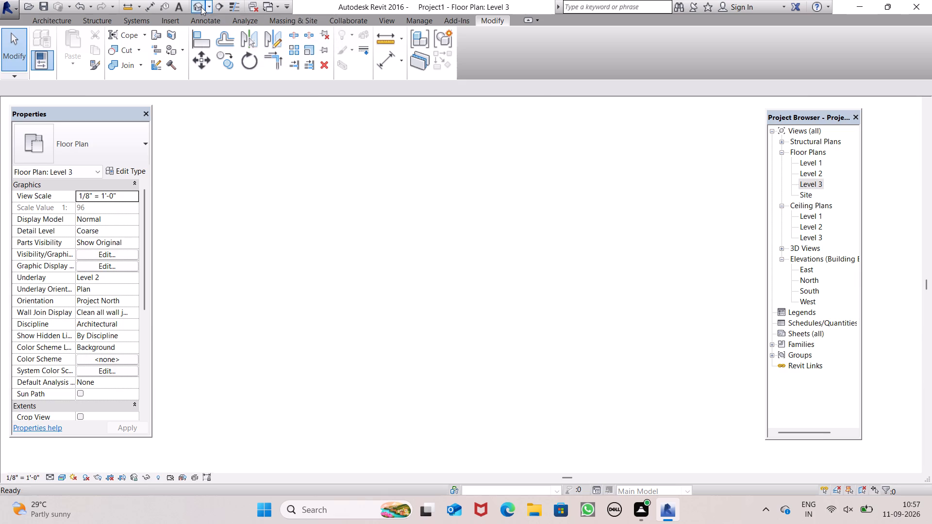
scroll(486, 237, "up", 5)
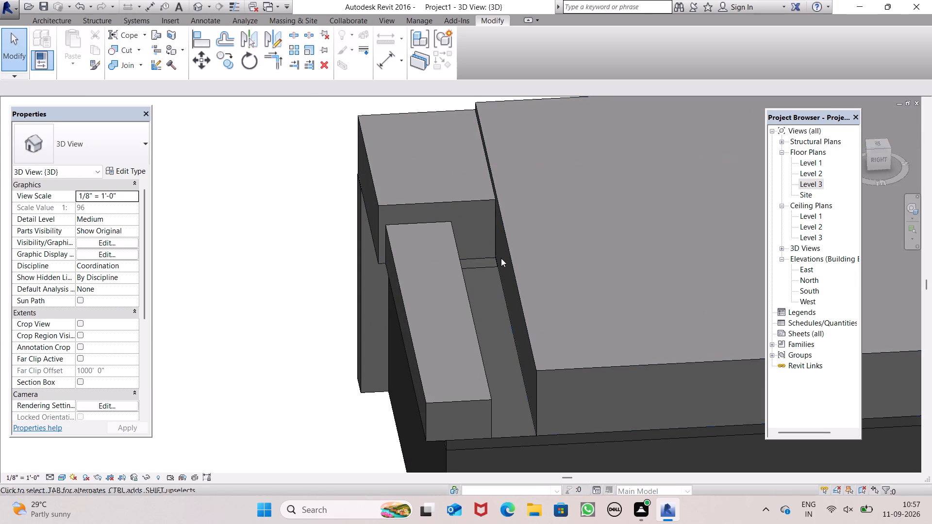
left_click(488, 265)
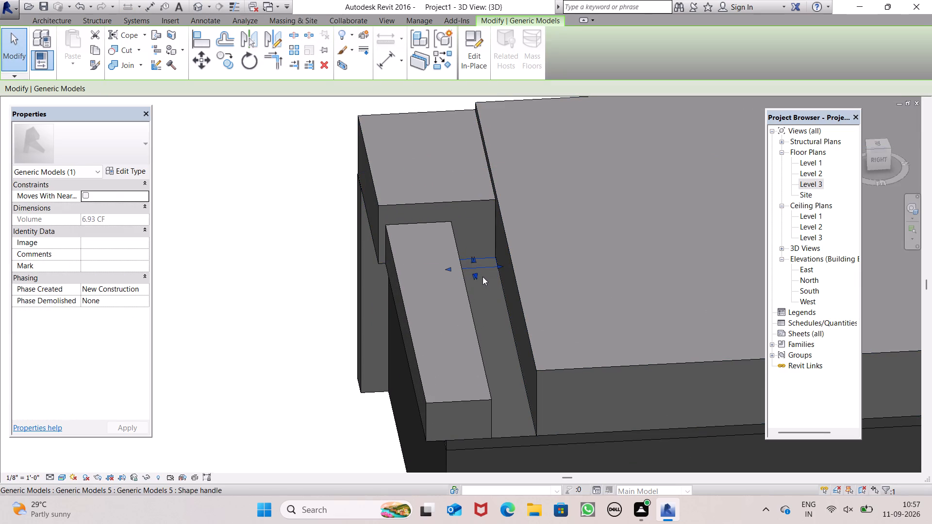
scroll(478, 276, "up", 14)
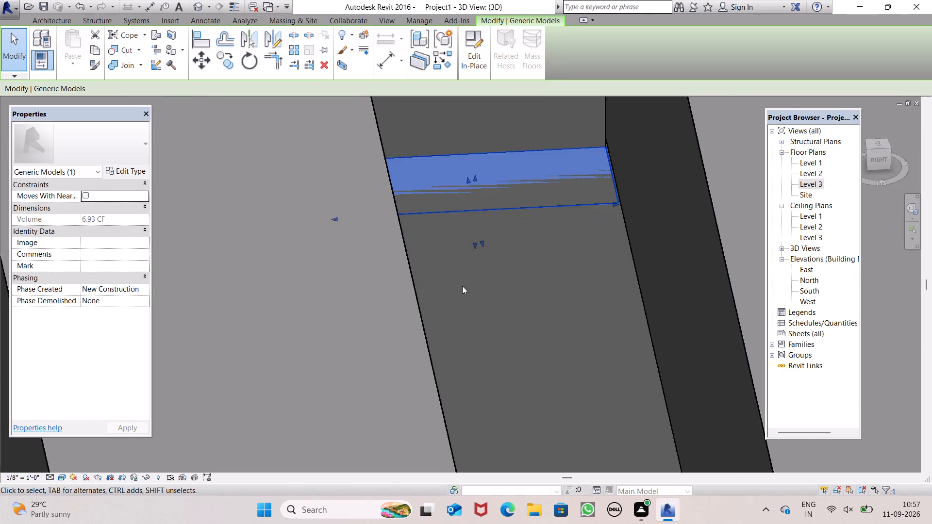
left_click_drag(477, 238, 477, 113)
scroll(509, 209, "down", 7)
scroll(562, 245, "down", 2)
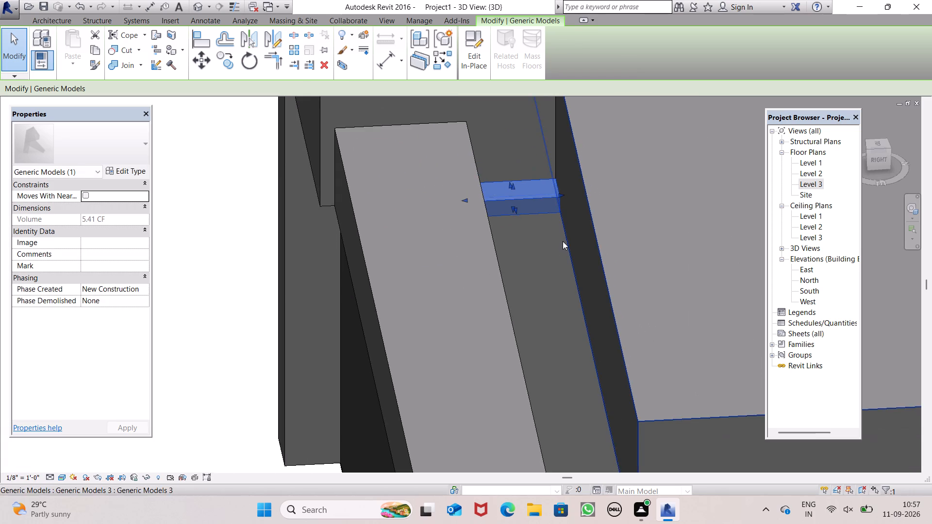
Adjust the thin block's south face to meet the rear of the long front block, at a volume of about 5.40 CF.
scroll(553, 241, "up", 4)
left_click_drag(400, 168, 433, 175)
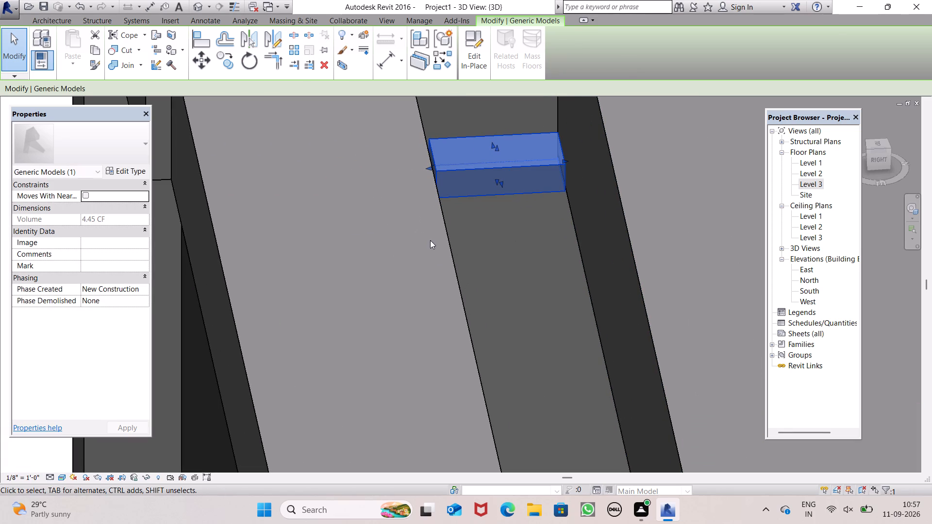
middle_click_drag(484, 254, 467, 337, "shift")
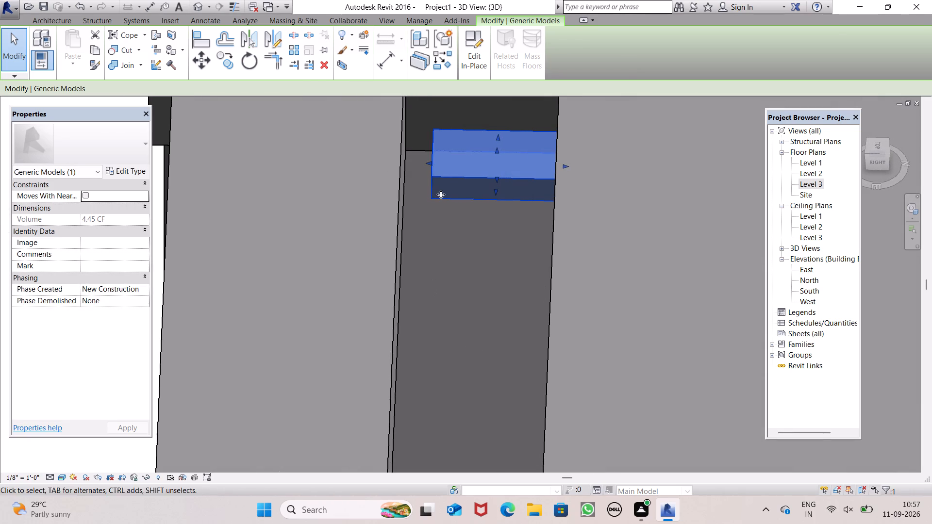
scroll(445, 180, "up", 8, "shift")
scroll(437, 173, "up", 7)
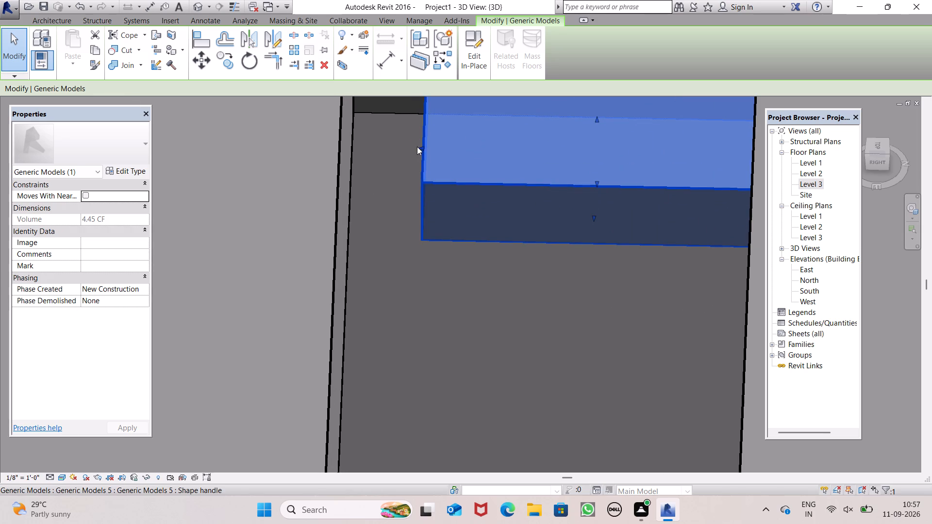
left_click_drag(422, 147, 353, 165)
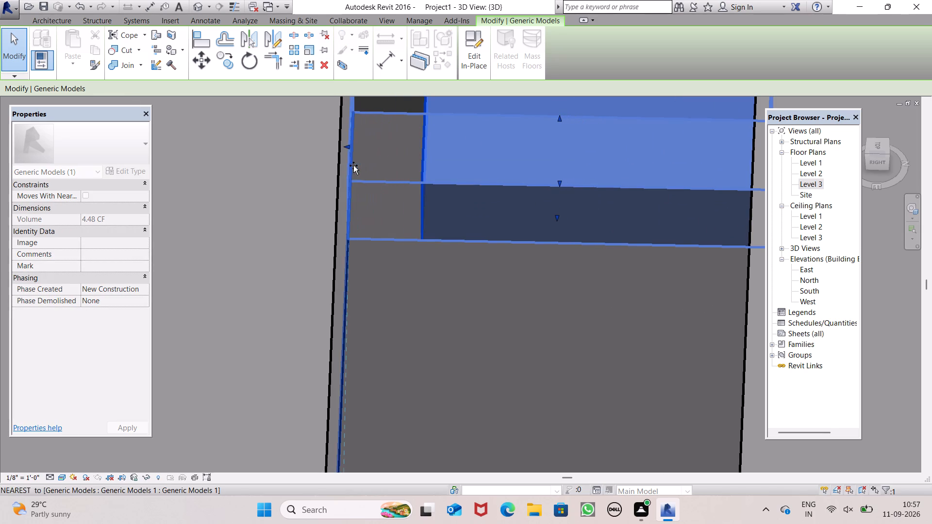
left_click_drag(353, 165, 352, 166)
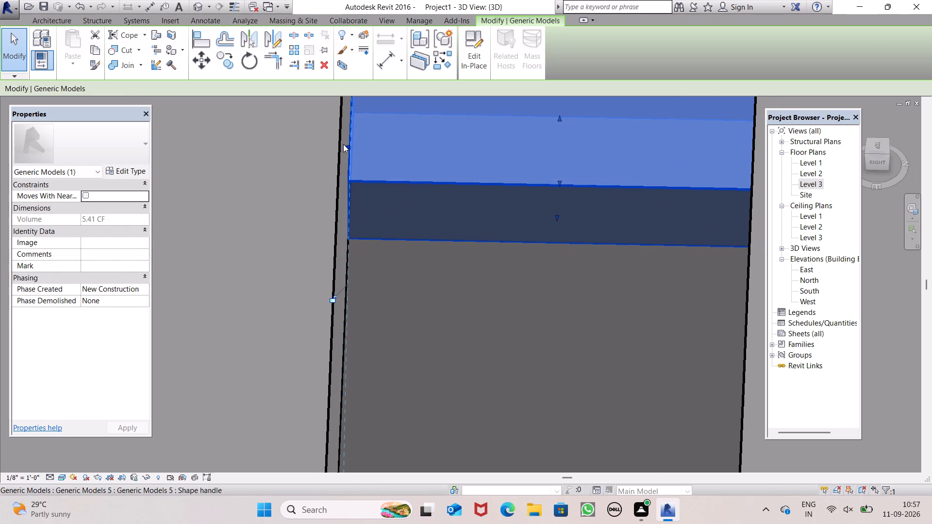
left_click_drag(344, 144, 351, 148)
scroll(448, 278, "down", 7)
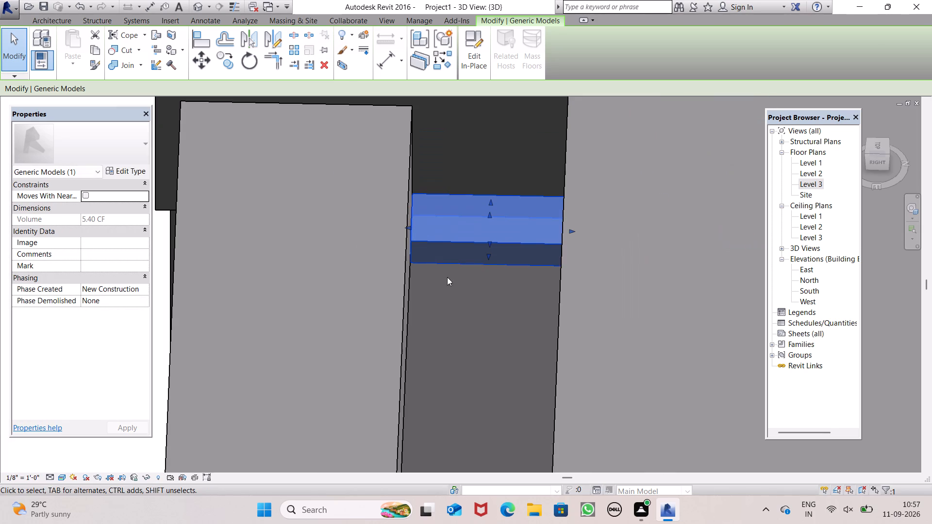
Adjust the thin block's north face toward the main raised block's face, to about 5.19 CF, and deselect it.
scroll(553, 238, "up", 4)
left_click_drag(580, 230, 566, 230)
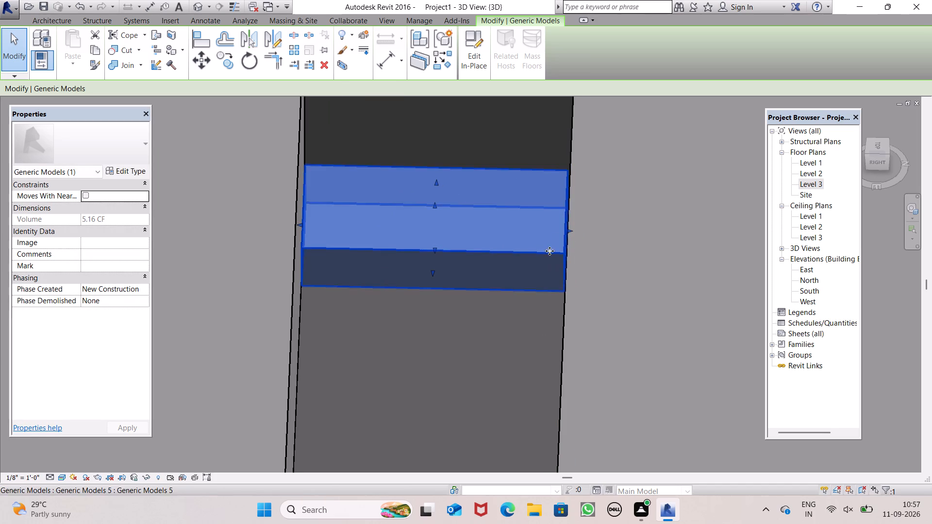
scroll(549, 249, "up", 2)
scroll(549, 249, "down", 1)
scroll(549, 249, "up", 4)
left_click(586, 213)
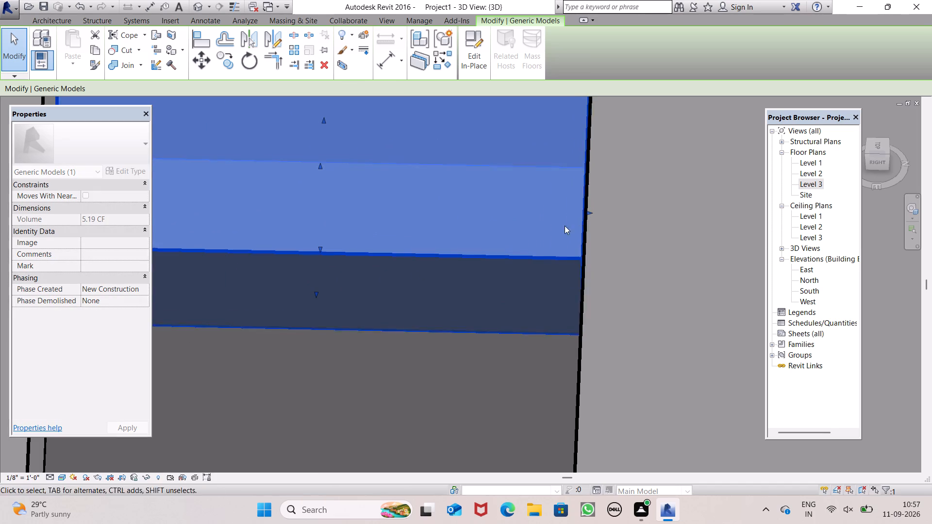
scroll(563, 304, "down", 14)
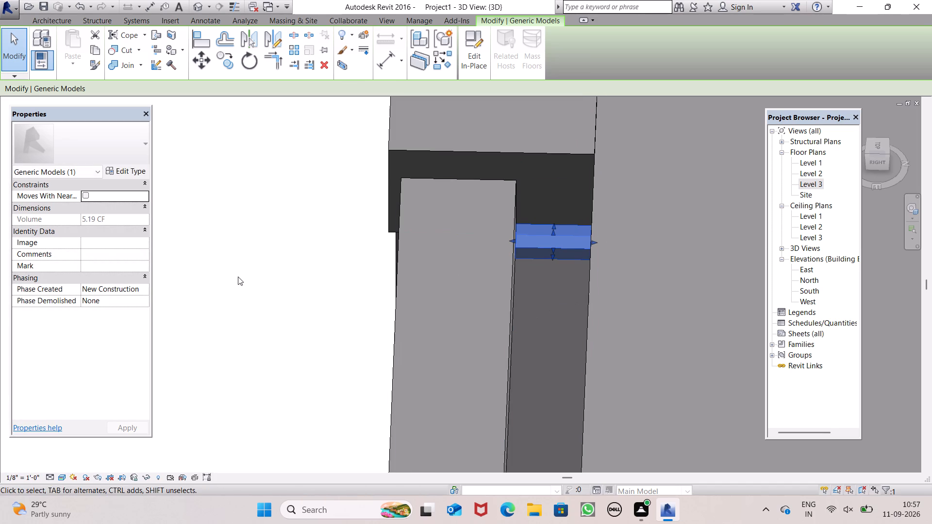
left_click(267, 277)
Extend the thin block's south face slightly toward the long front block, to about 5.28 CF, and deselect it.
scroll(532, 258, "up", 7)
left_click(542, 237)
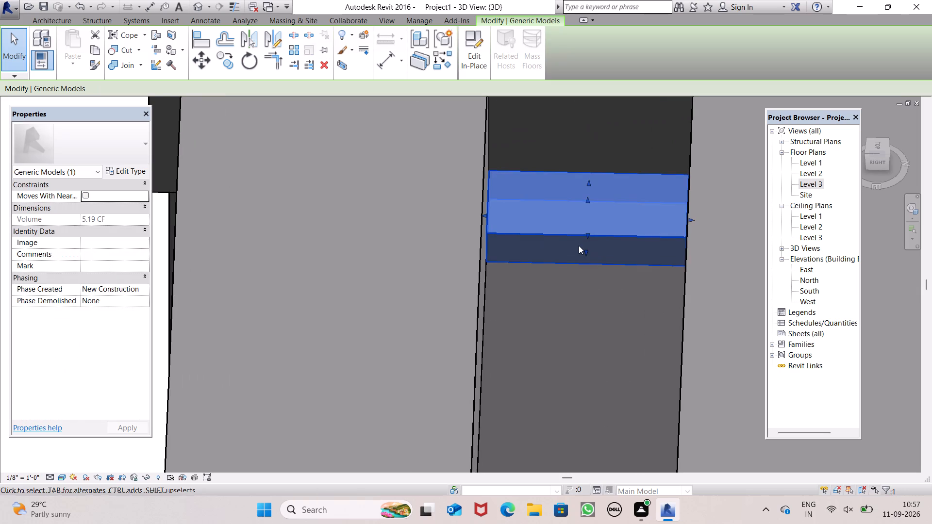
scroll(579, 246, "up", 4)
scroll(419, 191, "down", 1)
scroll(419, 191, "up", 3)
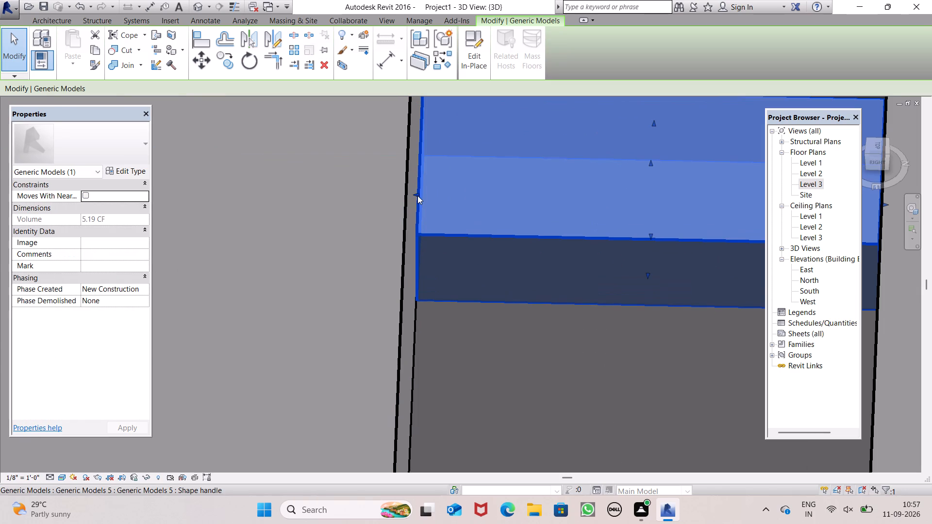
left_click_drag(417, 194, 412, 195)
scroll(492, 200, "down", 13)
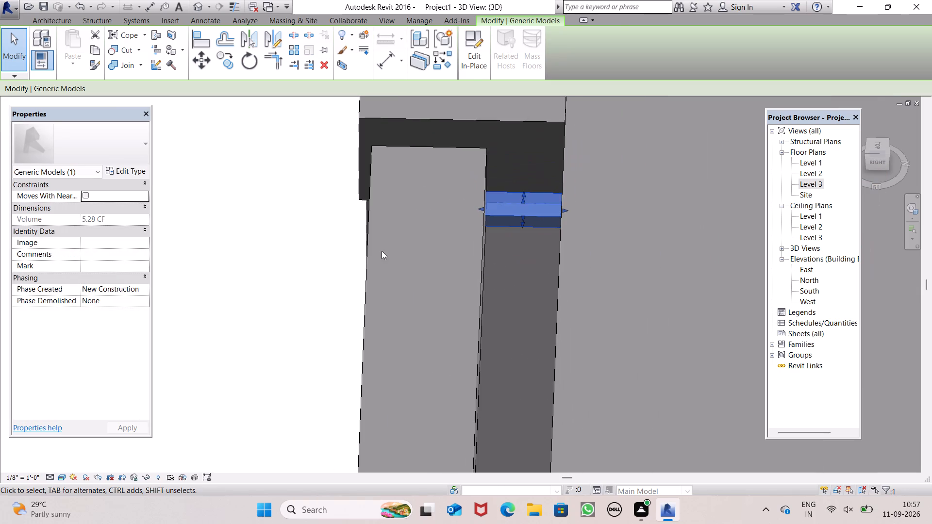
left_click(338, 239)
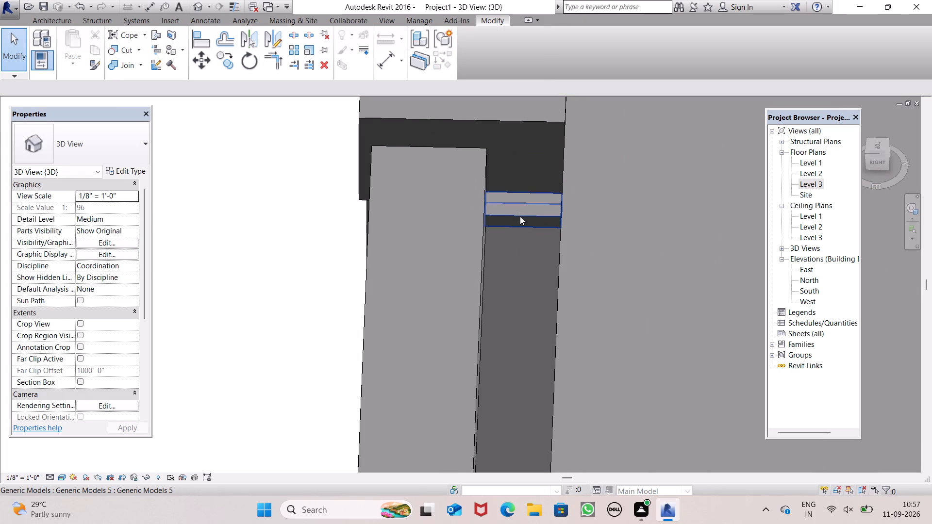
Raise the thin block's top to about the level of the corner block's top, giving a volume of about 40.62 CF.
left_click(520, 217)
middle_click_drag(563, 278, 572, 147)
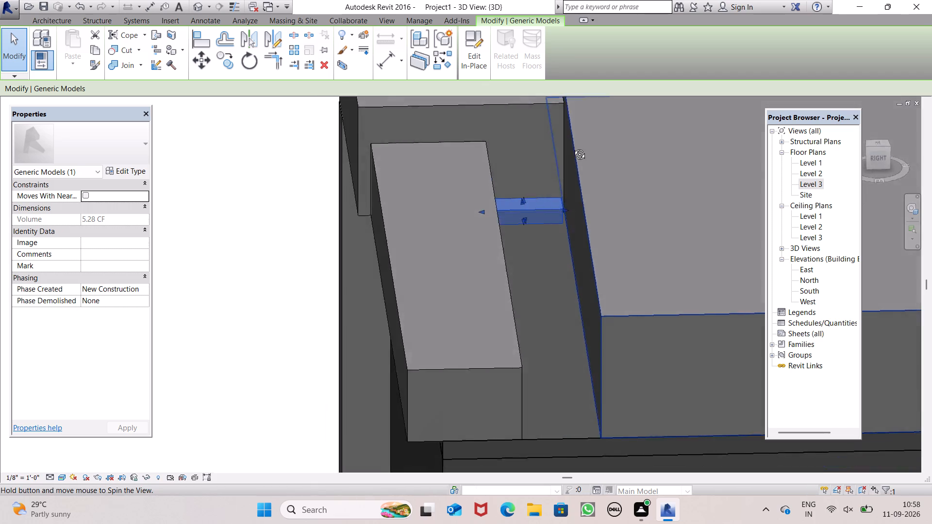
middle_click_drag(572, 147, 569, 186)
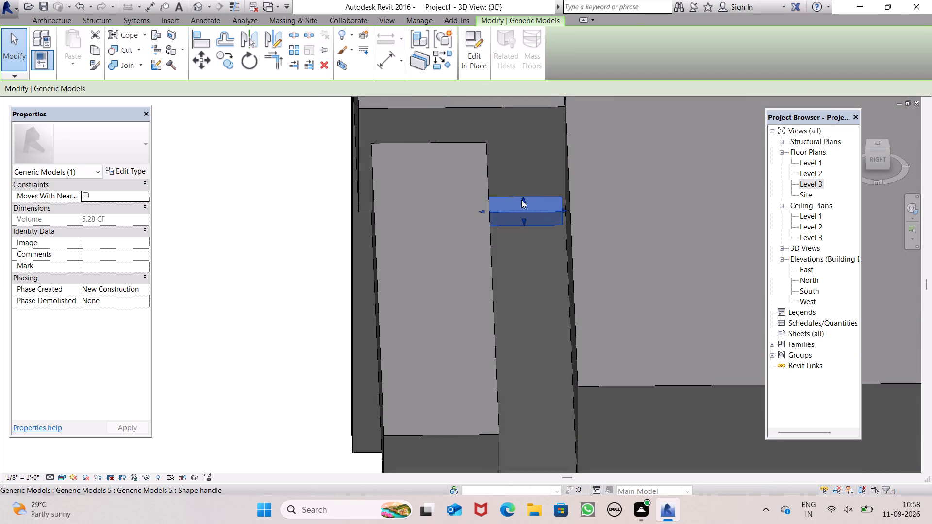
left_click_drag(525, 199, 525, 163)
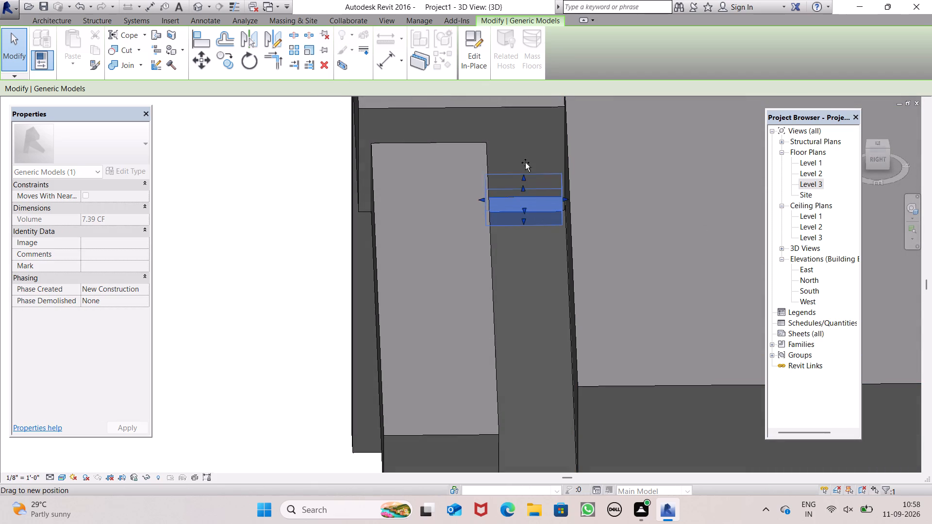
left_click_drag(525, 163, 530, 114)
Extend the raised infill block's north face to the main raised block, to a volume of about 42.20 CF.
scroll(576, 160, "up", 9)
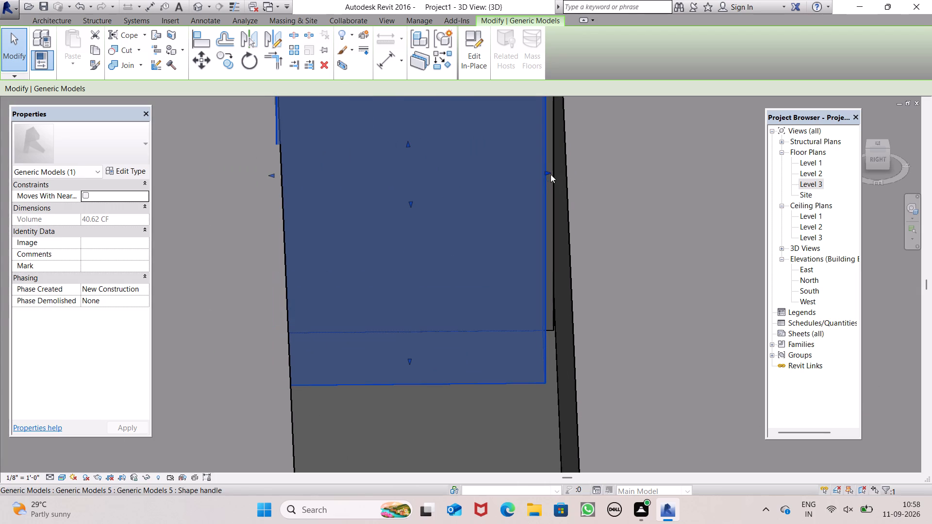
left_click_drag(547, 172, 558, 173)
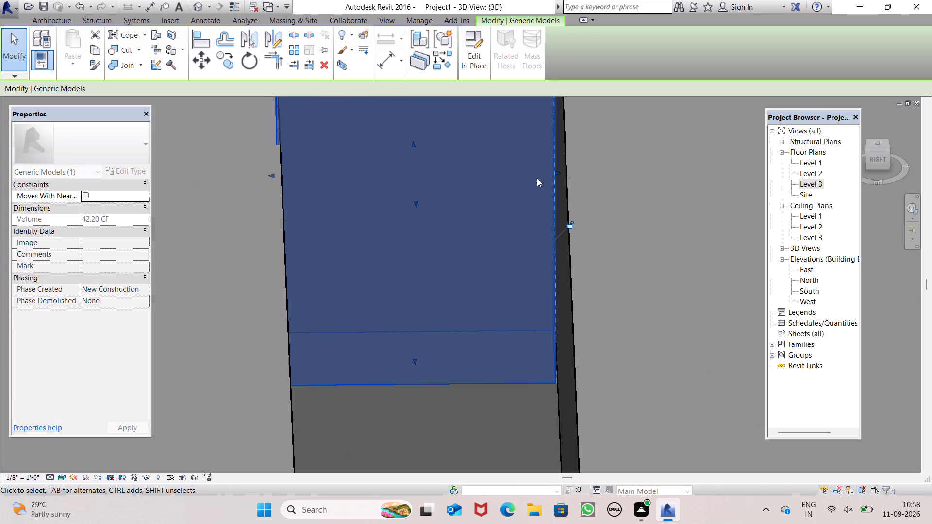
Stretch the infill block's east face along the gap to a volume of about 230.39 CF and deselect it.
scroll(537, 176, "down", 13)
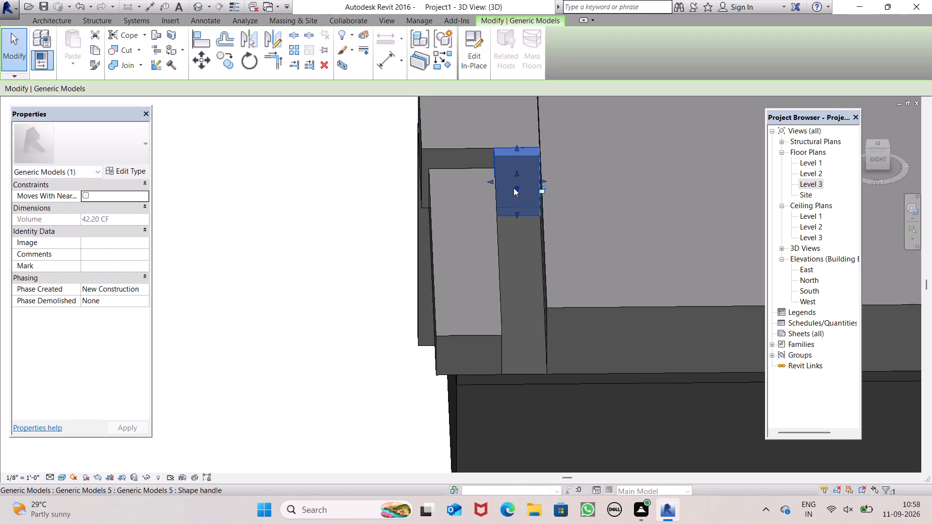
left_click_drag(517, 188, 538, 311)
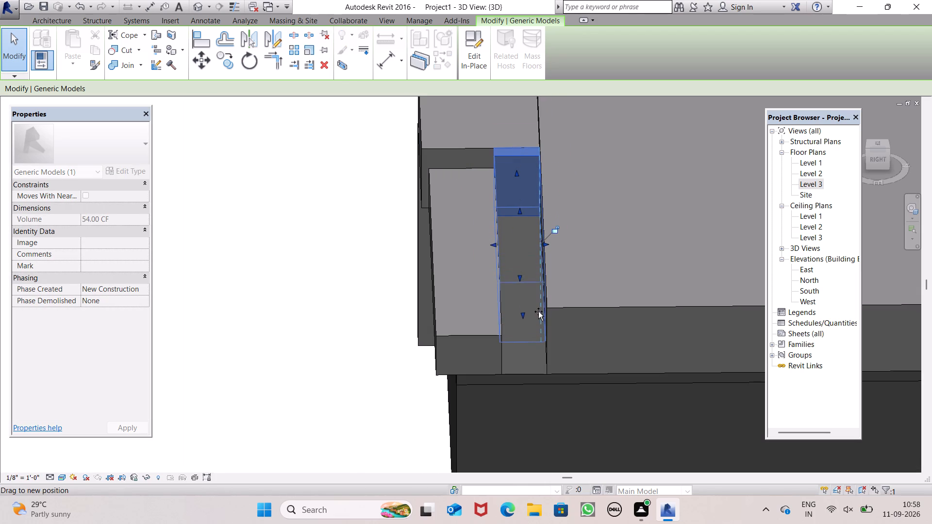
left_click_drag(538, 311, 537, 223)
scroll(527, 250, "down", 4)
middle_click_drag(538, 293, 660, 298, "shift")
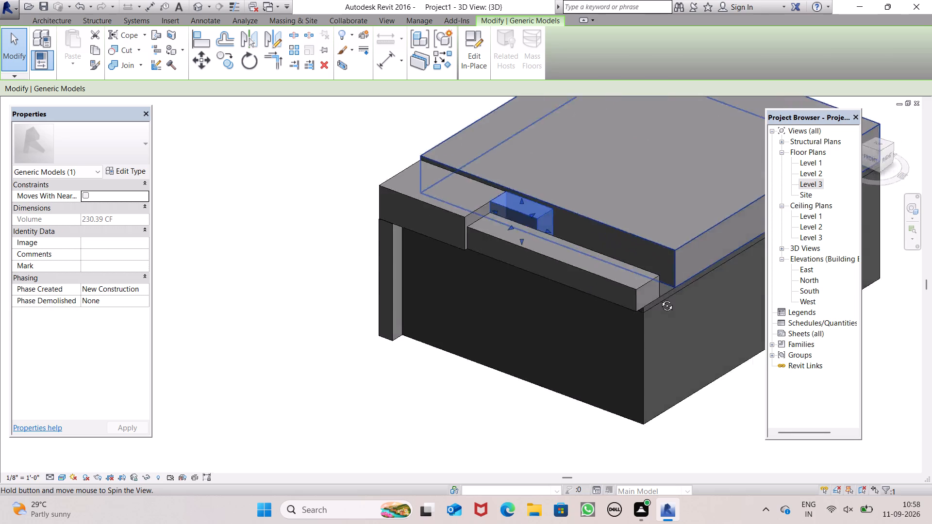
middle_click_drag(660, 298, 731, 247, "shift")
left_click(254, 378)
Examine the lengthened infill block against the corner block, long front block and main raised block from the south and southeast.
scroll(420, 296, "up", 1)
scroll(423, 294, "down", 1)
scroll(423, 293, "up", 2)
scroll(462, 269, "down", 3)
middle_click_drag(482, 295, 474, 219)
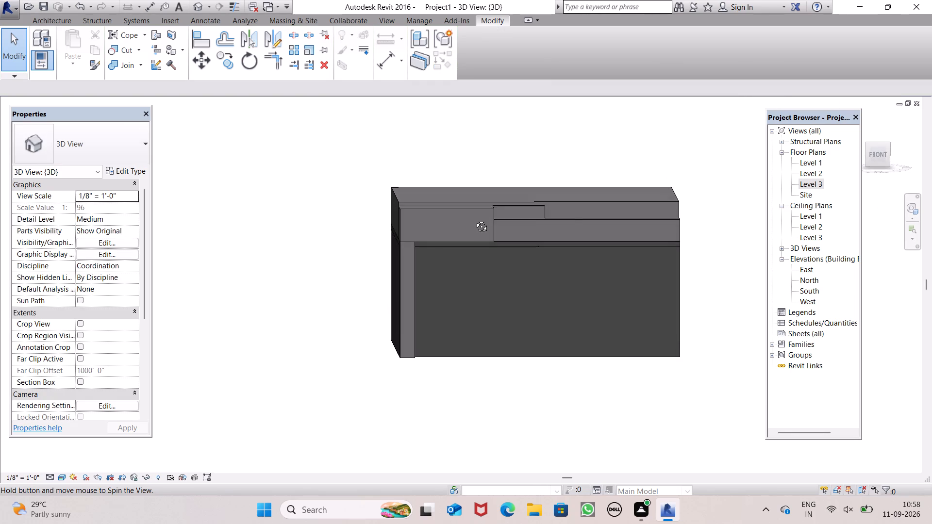
middle_click_drag(474, 219, 456, 353)
scroll(494, 254, "up", 2)
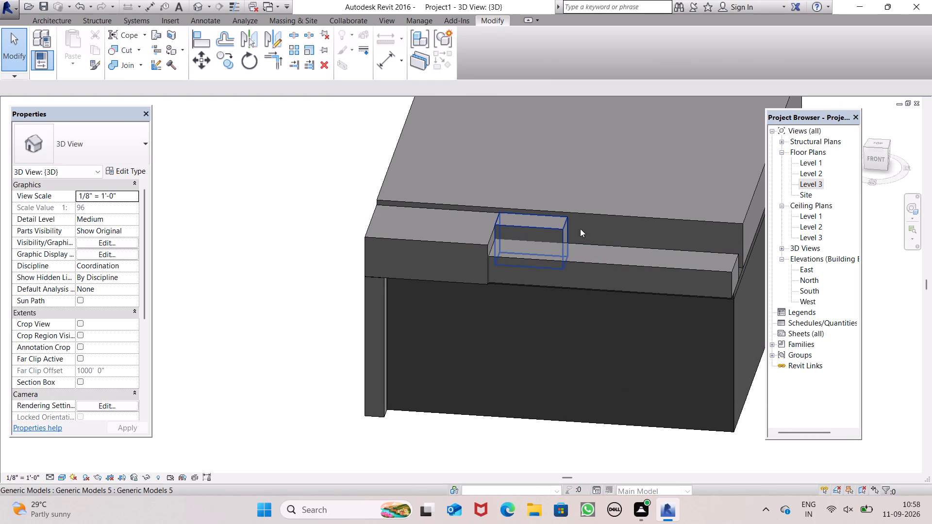
scroll(559, 307, "down", 2)
middle_click_drag(571, 313, 597, 221)
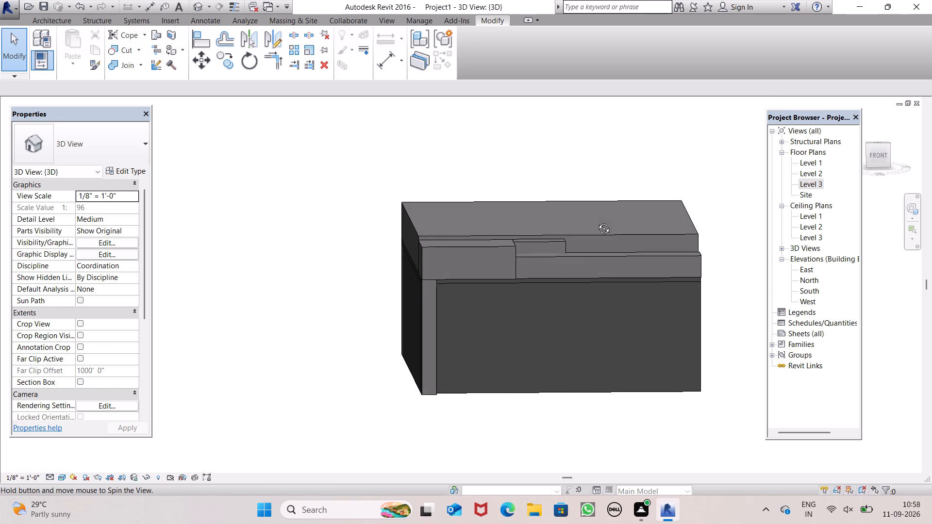
middle_click_drag(597, 221, 504, 329)
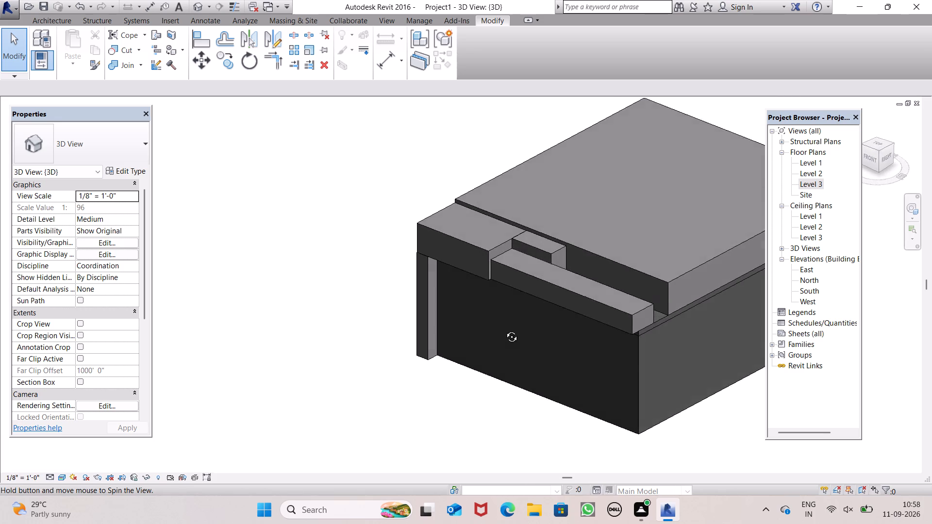
middle_click_drag(504, 329, 519, 361)
Extend the infill block's east face farther along the gap, to a volume of about 303.74 CF.
scroll(513, 262, "up", 3, "shift")
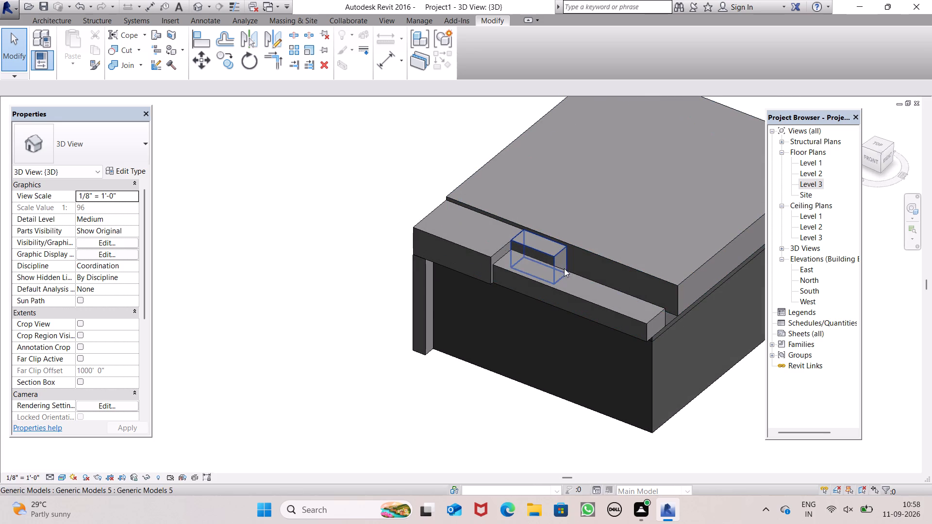
scroll(556, 260, "up", 2)
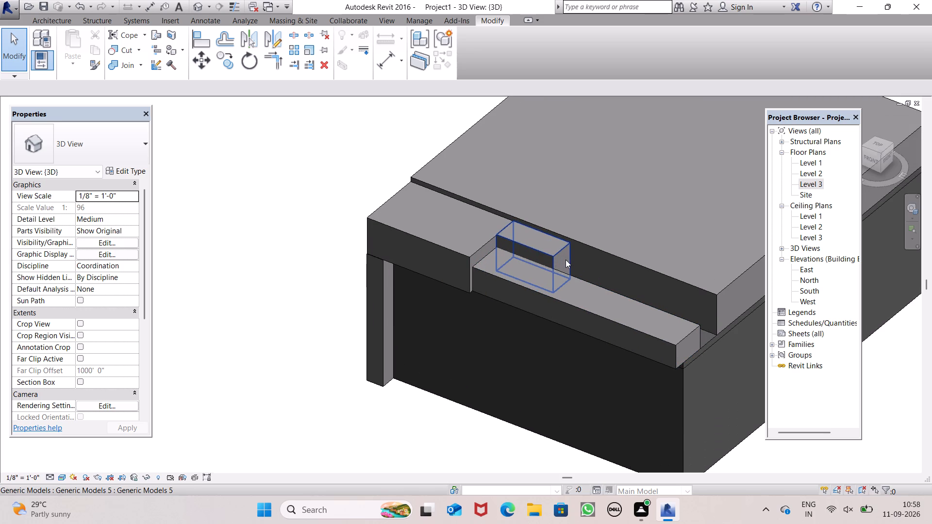
middle_click_drag(566, 259, 540, 277)
scroll(546, 265, "up", 9, "shift")
scroll(560, 261, "up", 3)
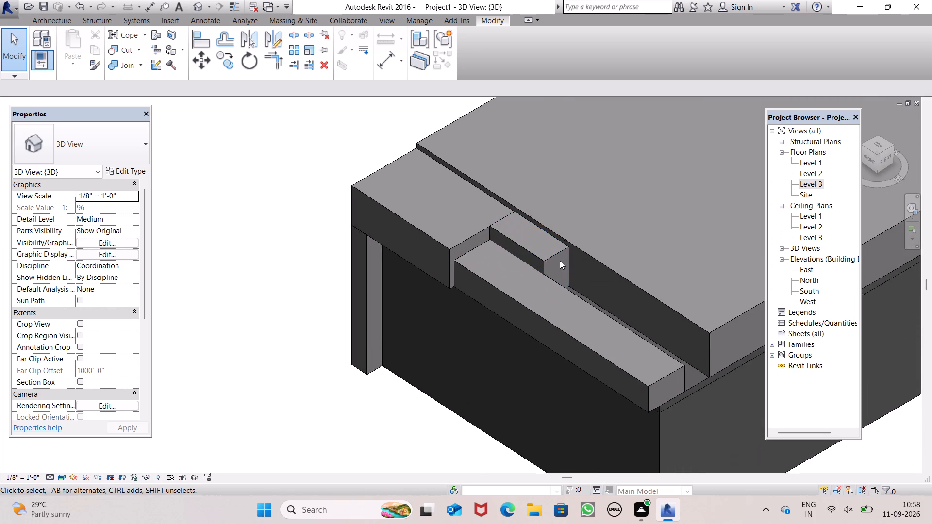
scroll(560, 261, "up", 3)
left_click(538, 252)
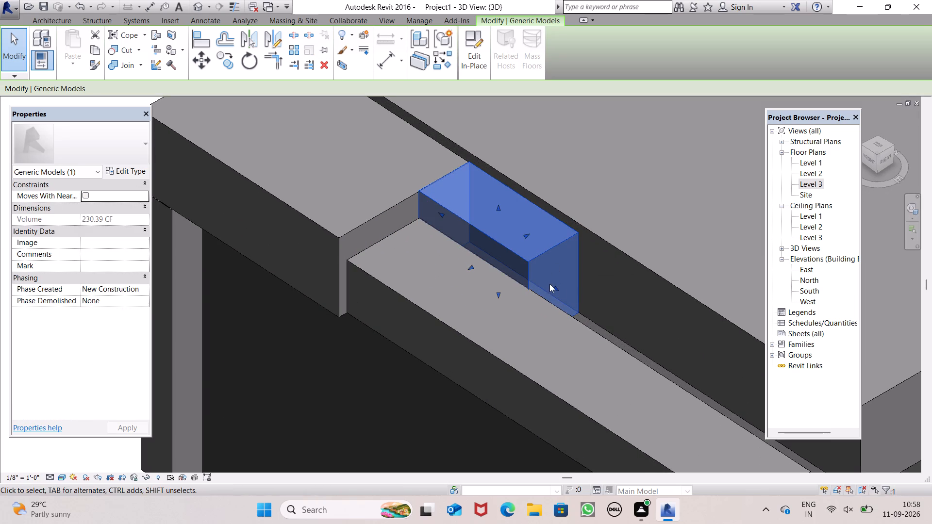
left_click_drag(554, 286, 588, 310)
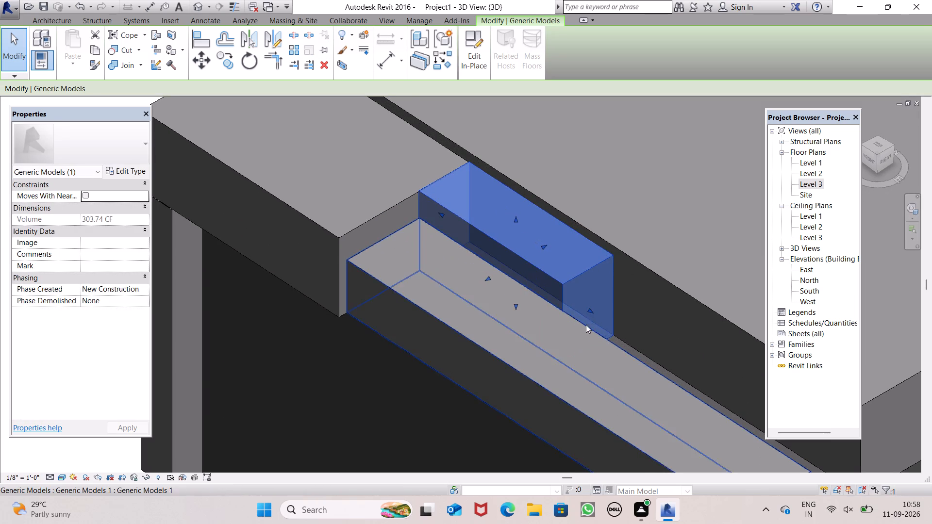
Extend the infill block's east face farther along the gap, to a volume of about 428.83 CF, and deselect it.
scroll(575, 196, "down", 9)
middle_click_drag(613, 271, 711, 100, "shift")
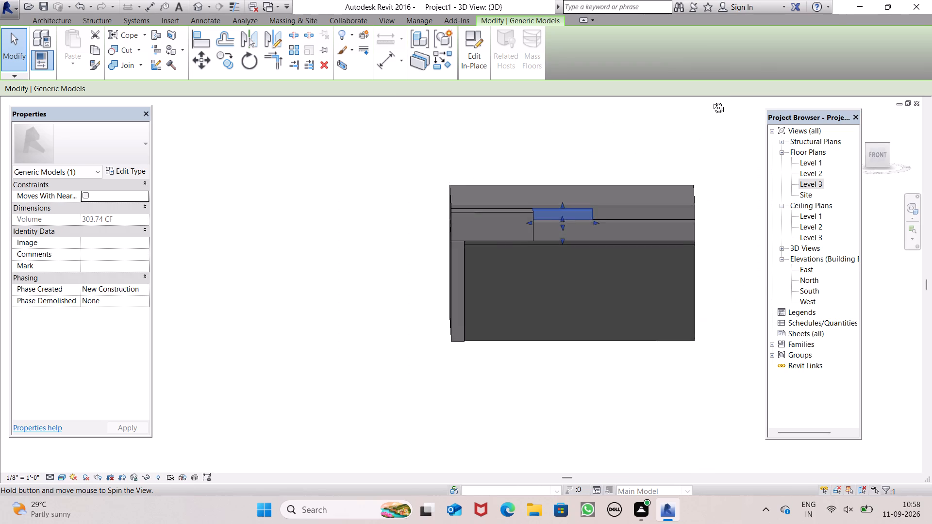
middle_click_drag(711, 100, 721, 91, "shift")
middle_click_drag(656, 242, 536, 368, "shift")
scroll(608, 241, "up", 6, "shift")
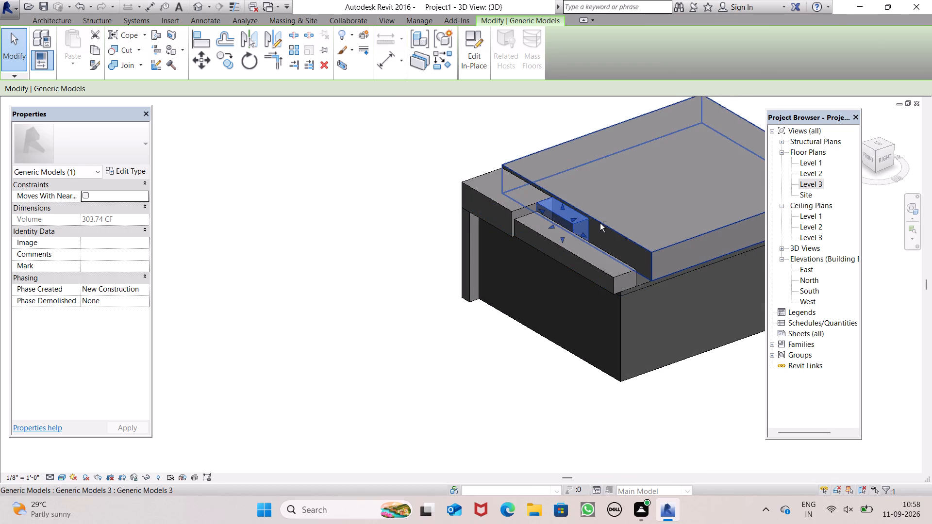
scroll(600, 223, "up", 1, "shift")
left_click_drag(583, 235, 598, 236)
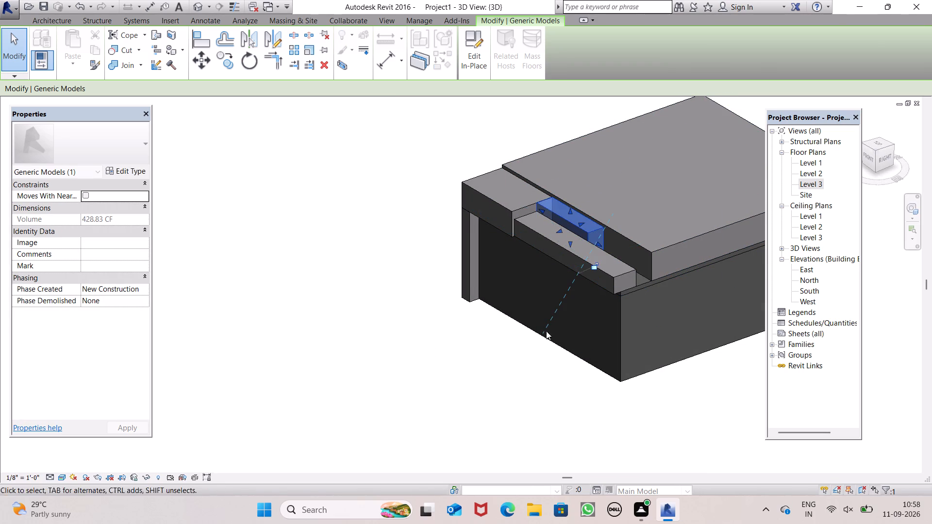
scroll(536, 336, "down", 2)
middle_click_drag(533, 348, 655, 227, "shift")
left_click(665, 404)
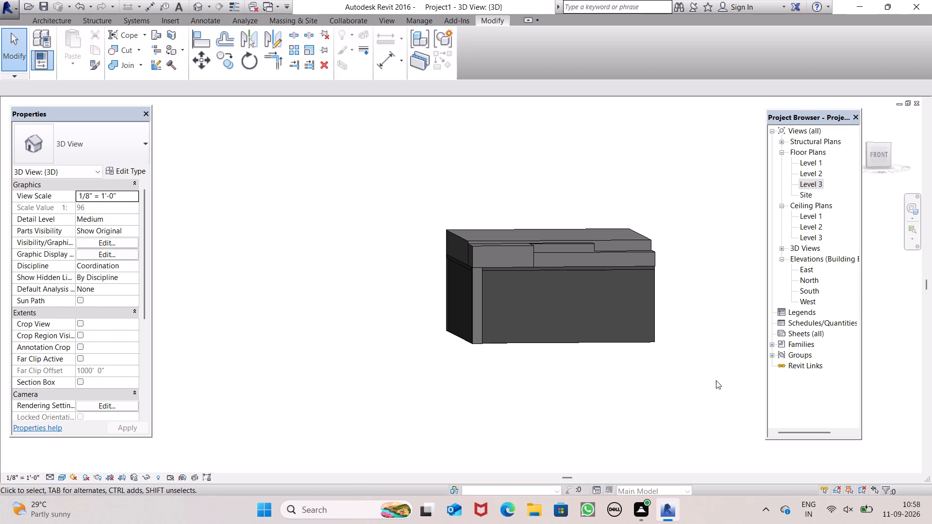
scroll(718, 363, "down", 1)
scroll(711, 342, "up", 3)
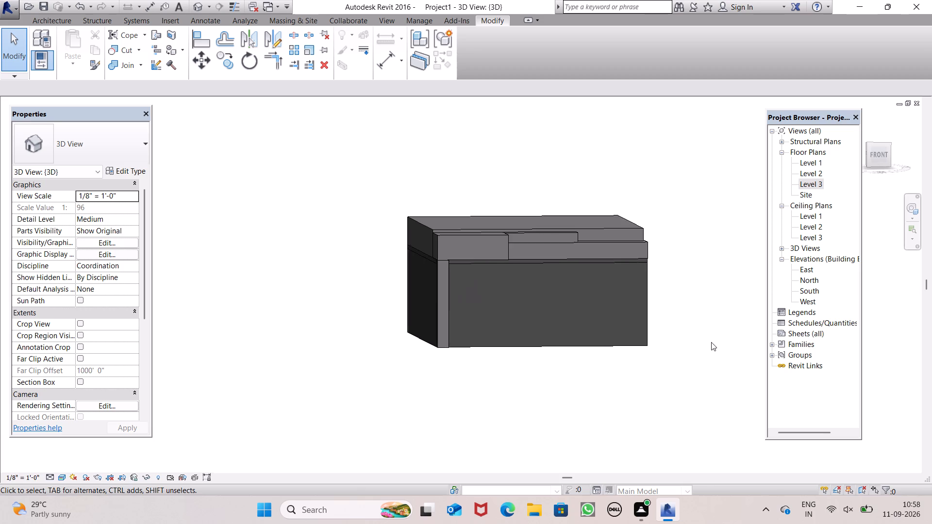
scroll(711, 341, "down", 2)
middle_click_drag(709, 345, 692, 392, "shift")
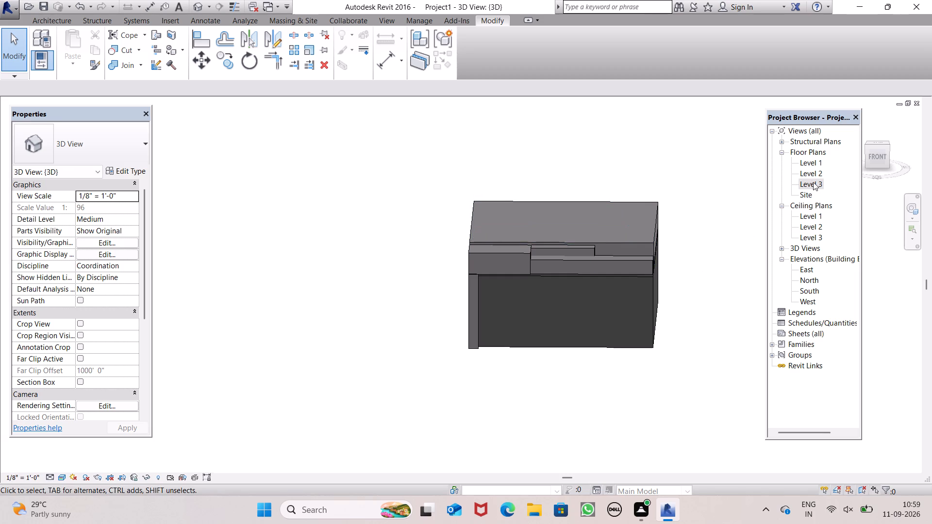
In the Level 1 floor plan, start a new in-place component in the Generic Models category with the default name.
double_click(810, 161)
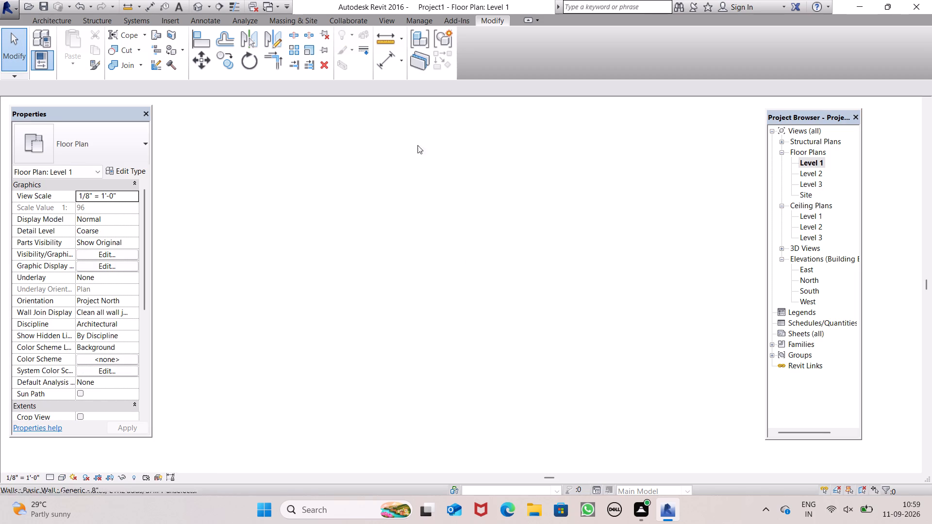
left_click(66, 21)
left_click(128, 61)
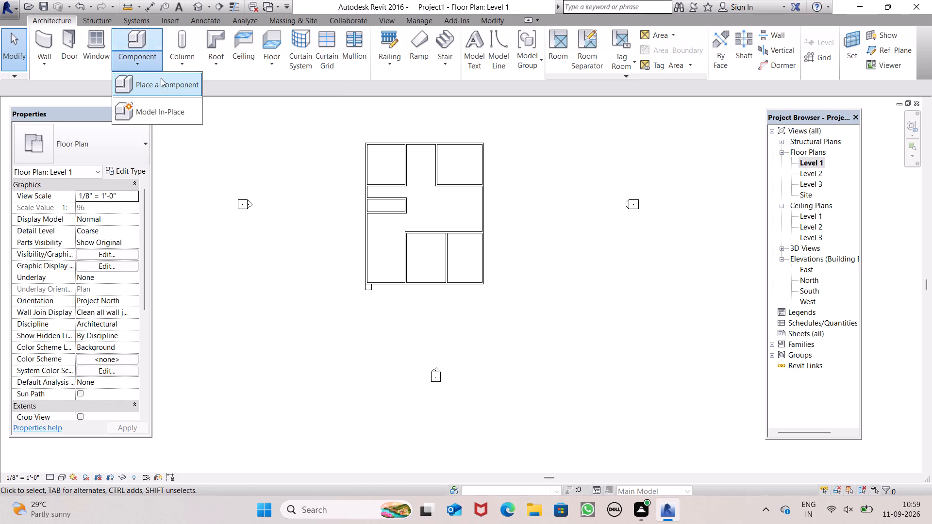
left_click(158, 107)
scroll(432, 213, "down", 2)
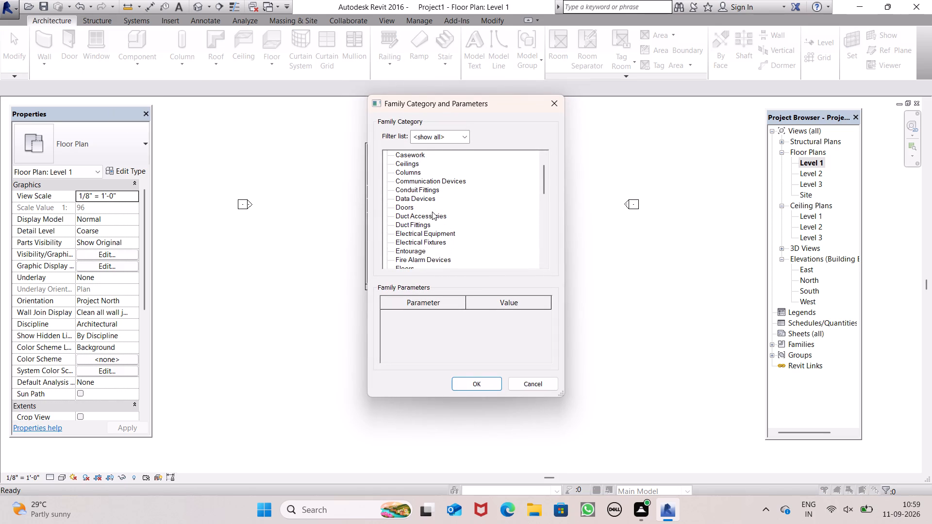
scroll(432, 212, "down", 6)
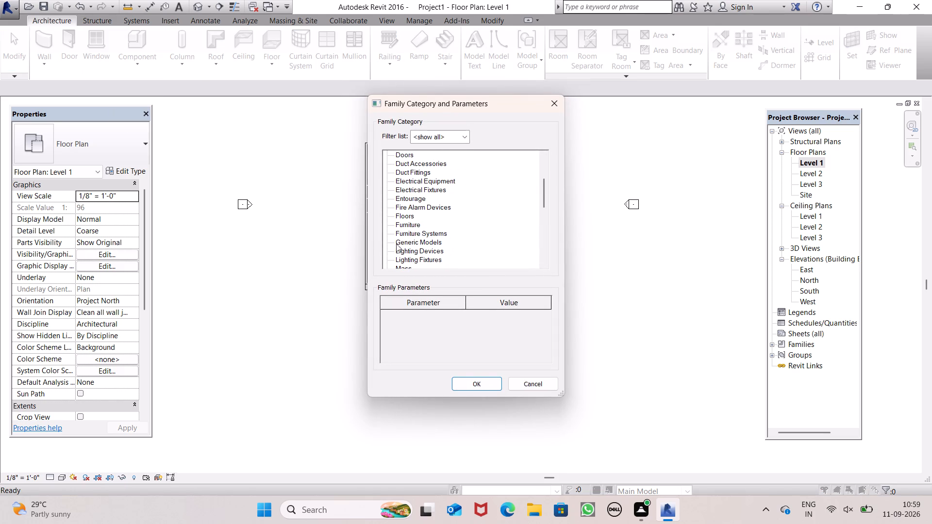
left_click(404, 241)
left_click(472, 384)
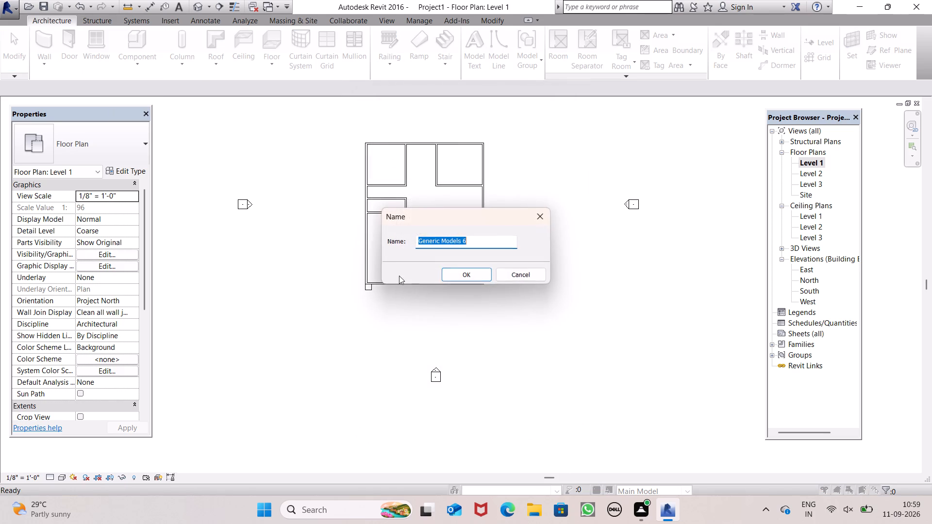
left_click(465, 274)
Extrude a rectangle about 2' 3" deep from the south wall's outer face at the first interior partition, with a depth of 1' 0".
scroll(438, 310, "up", 2)
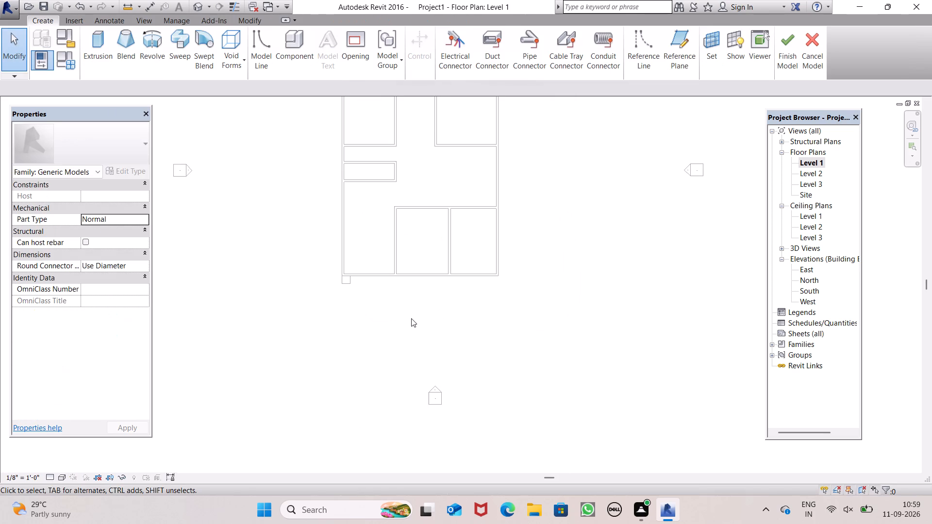
scroll(388, 298, "up", 3)
left_click(110, 52)
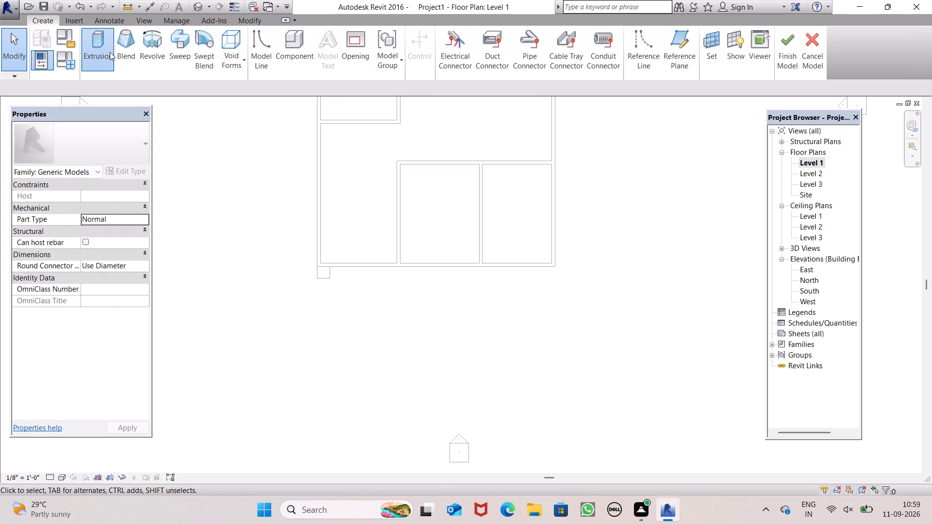
left_click(444, 36)
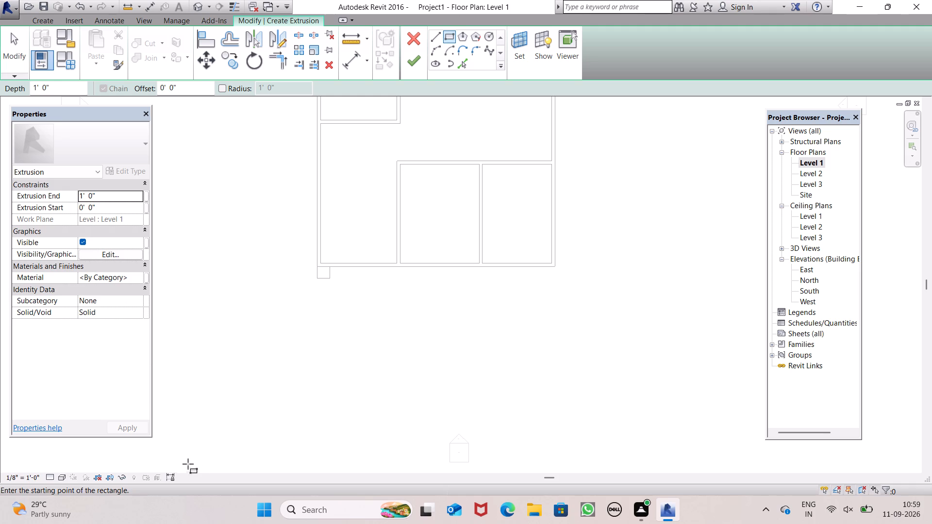
scroll(413, 282, "up", 4)
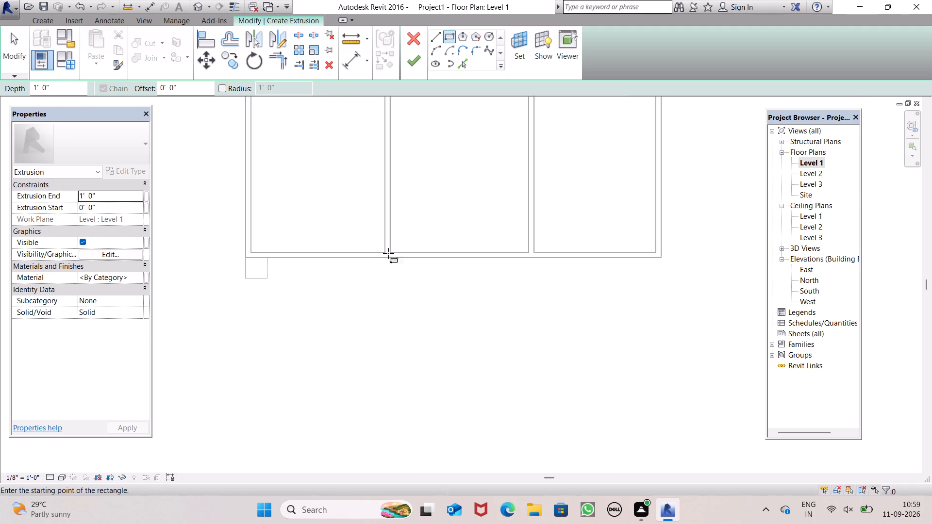
scroll(379, 257, "up", 7)
left_click(380, 257)
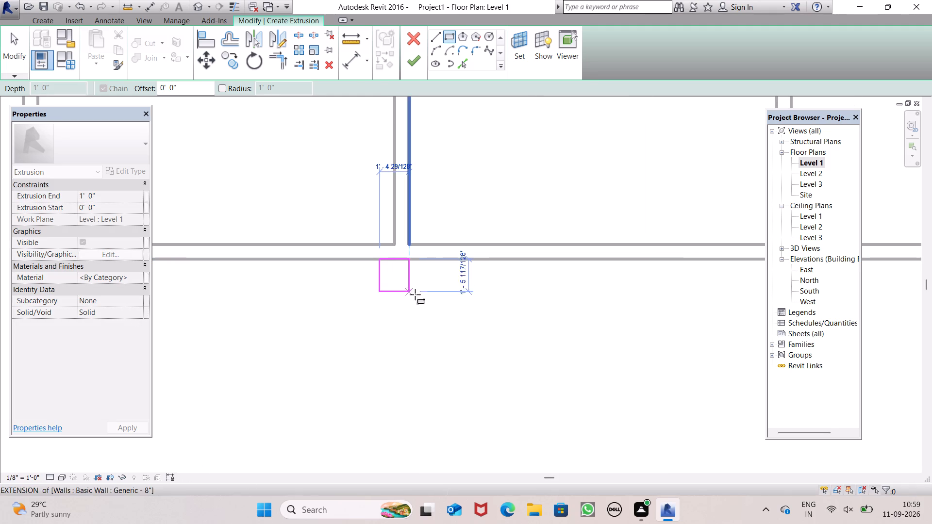
left_click(417, 308)
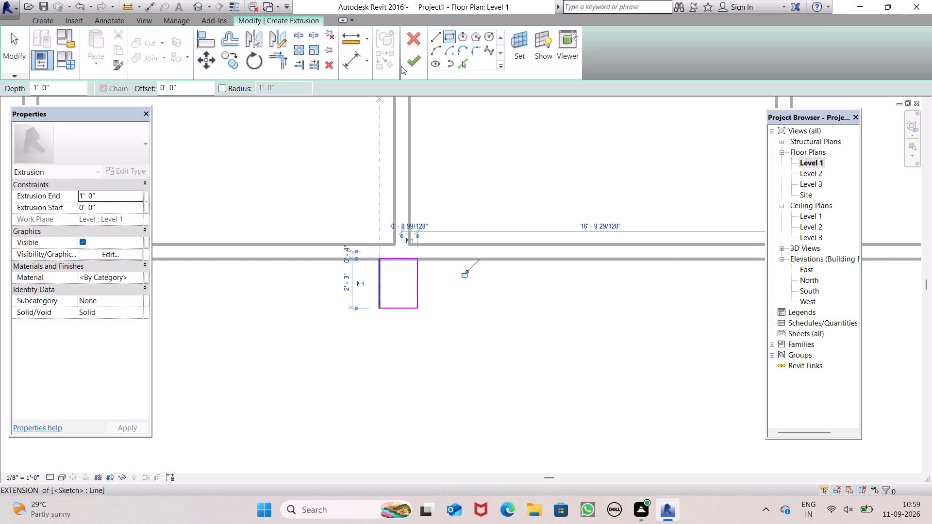
left_click(423, 60)
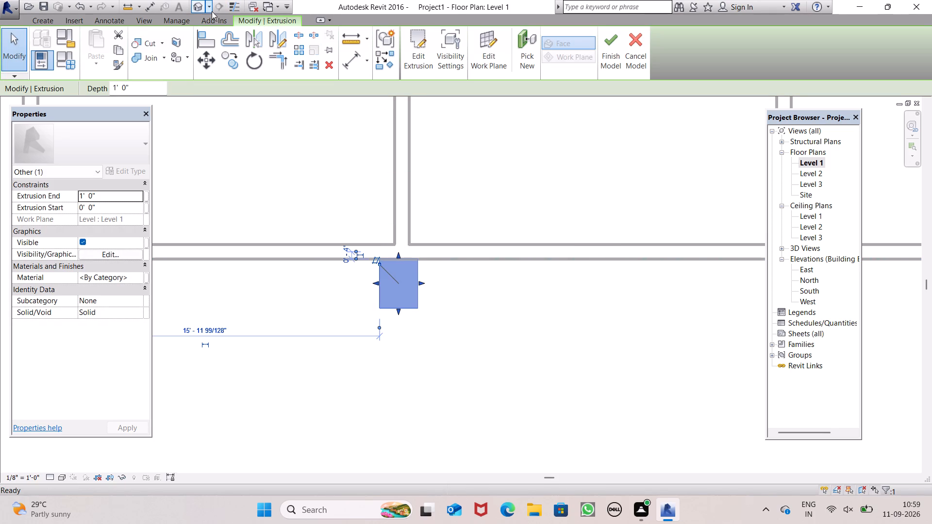
In the 3D view, stretch the new extrusion's east face outward along the south wall and deselect it.
left_click(198, 8)
scroll(526, 333, "up", 5)
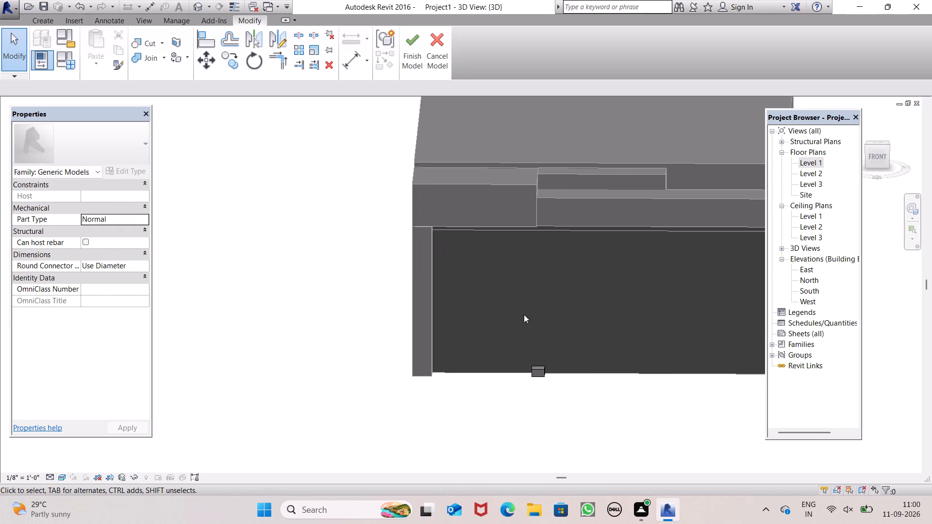
scroll(597, 377, "up", 4)
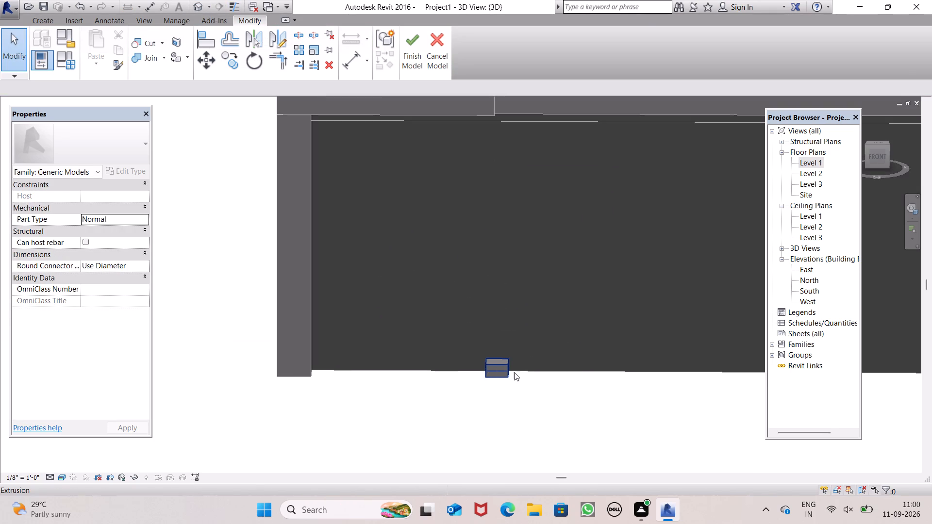
middle_click_drag(518, 380, 479, 402)
middle_click_drag(507, 398, 464, 456, "shift")
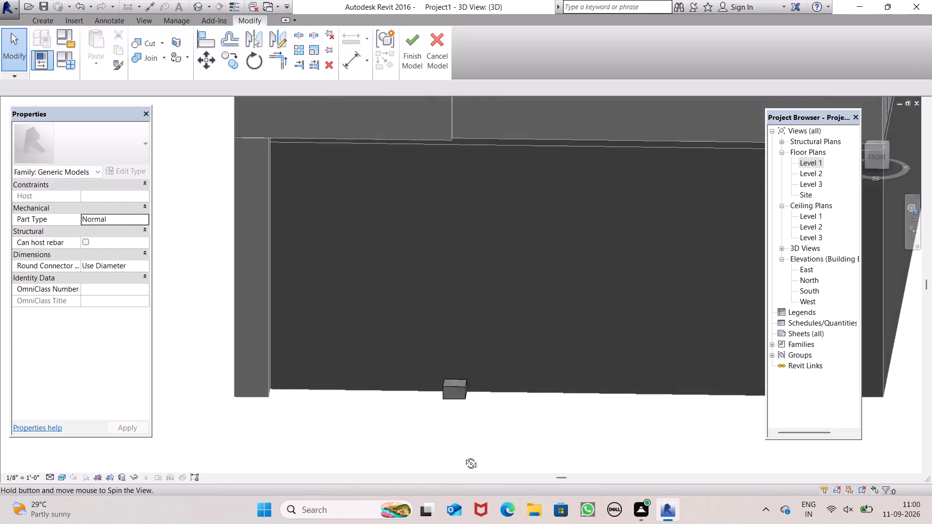
middle_click_drag(464, 456, 377, 454, "shift")
scroll(413, 344, "up", 6)
left_click(487, 321)
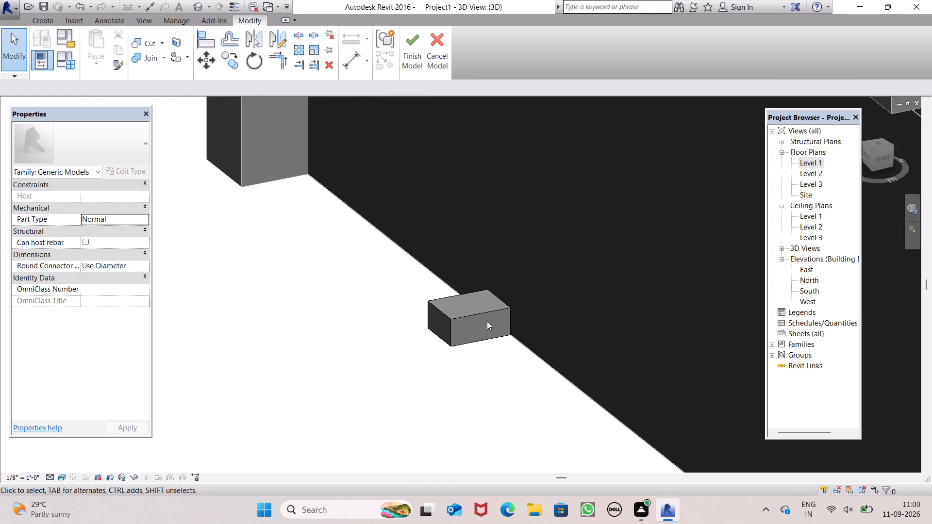
left_click(480, 313)
left_click_drag(481, 327, 543, 391)
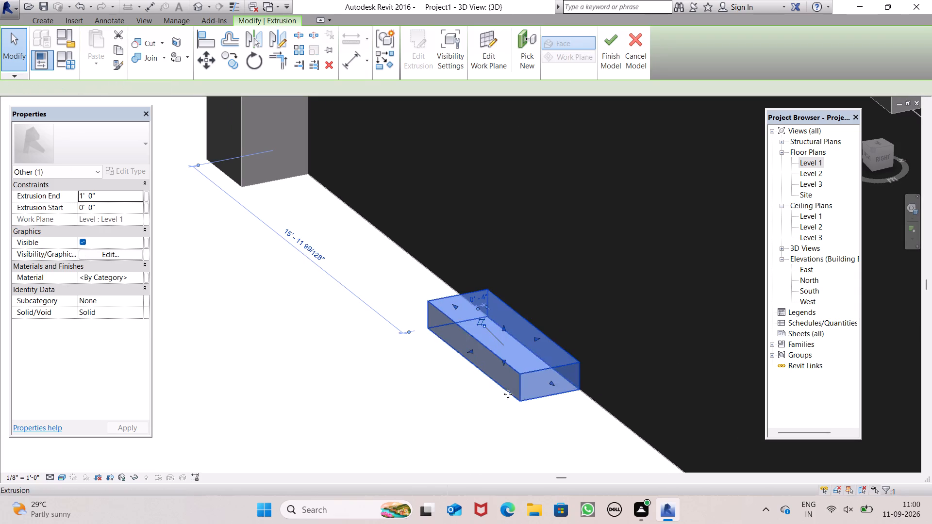
left_click(451, 401)
Stretch the new extrusion's top face upward along the south wall, to an extrusion end of about 19' 5 85/128".
middle_click_drag(502, 408, 614, 424, "shift")
left_click(578, 439)
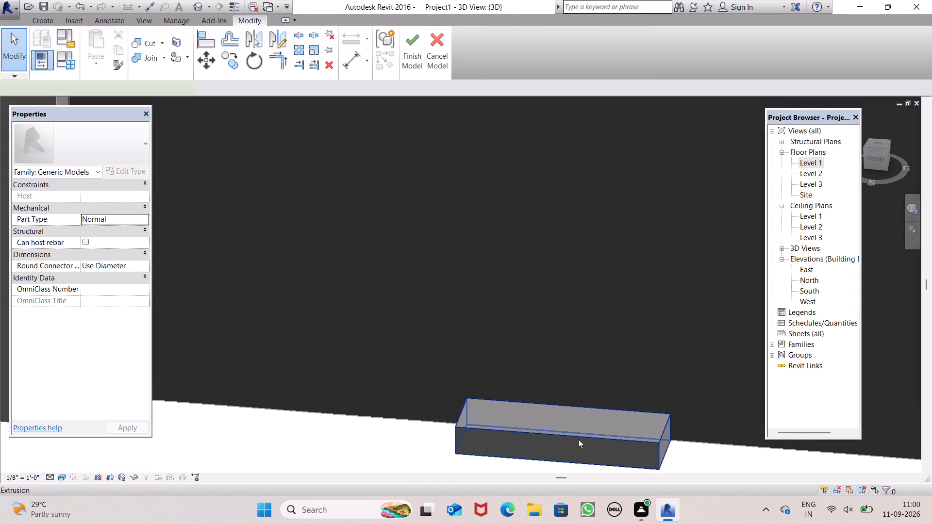
left_click_drag(561, 417, 539, 59)
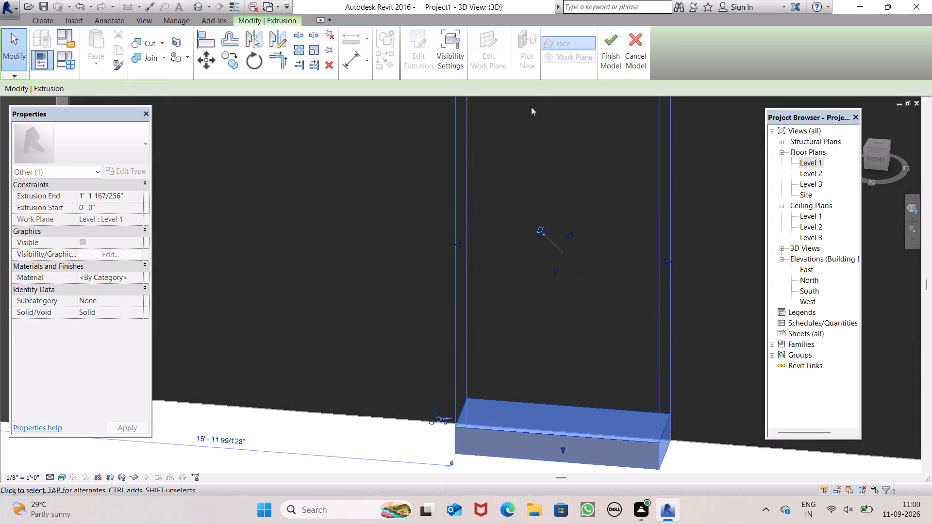
scroll(529, 284, "down", 12)
middle_click_drag(542, 293, 571, 367)
scroll(555, 273, "up", 2)
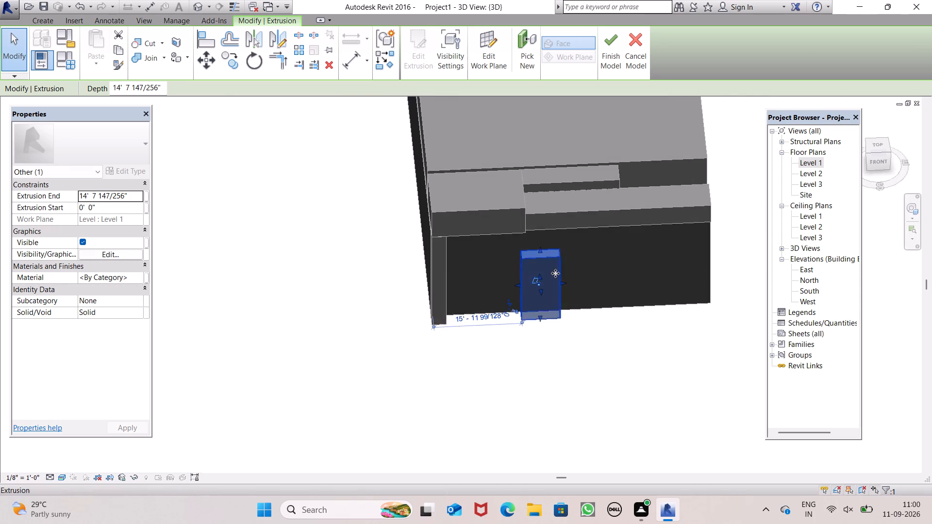
scroll(555, 273, "up", 5)
left_click_drag(516, 216, 516, 168)
Raise the column extrusion's top face to the projecting front blocks, to an extrusion end of 21' 0".
middle_click_drag(556, 244, 514, 327)
scroll(514, 317, "down", 1, "shift")
middle_click_drag(528, 319, 526, 319, "shift")
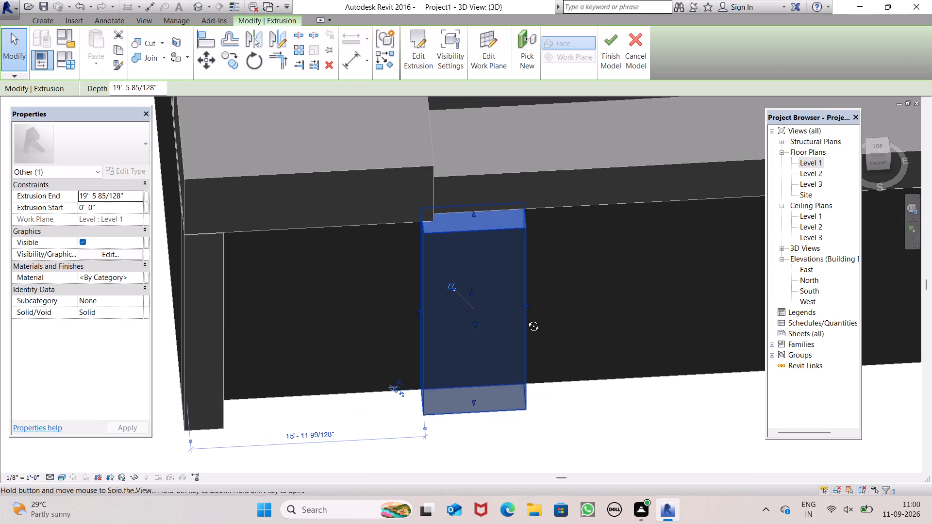
middle_click_drag(526, 319, 513, 0, "shift")
scroll(513, 0, "up", 1, "shift")
scroll(483, 121, "up", 3, "shift")
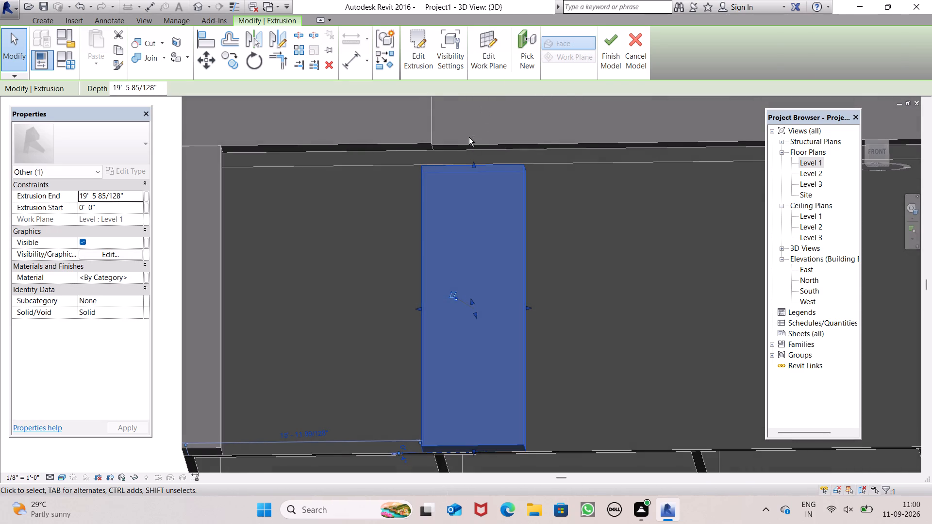
scroll(469, 137, "up", 4, "shift")
scroll(487, 164, "up", 7)
middle_click_drag(482, 164, 487, 203)
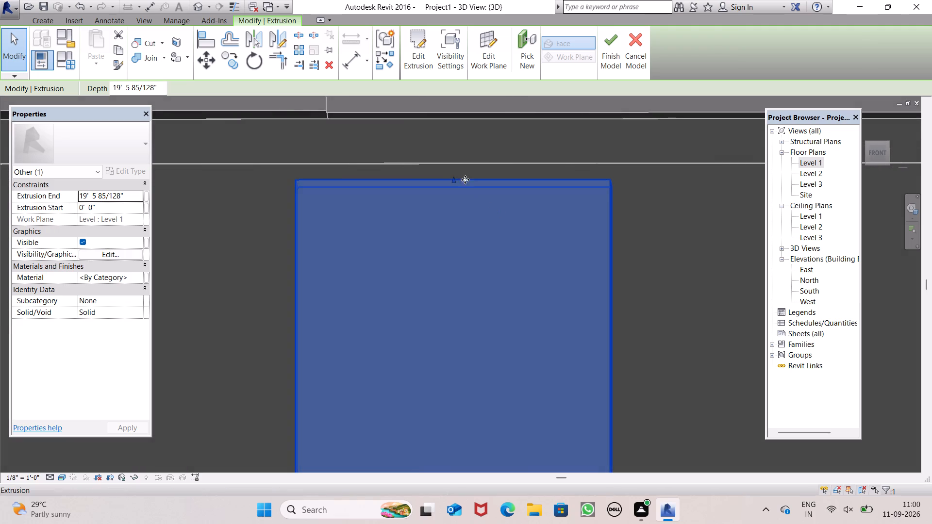
left_click_drag(452, 178, 450, 120)
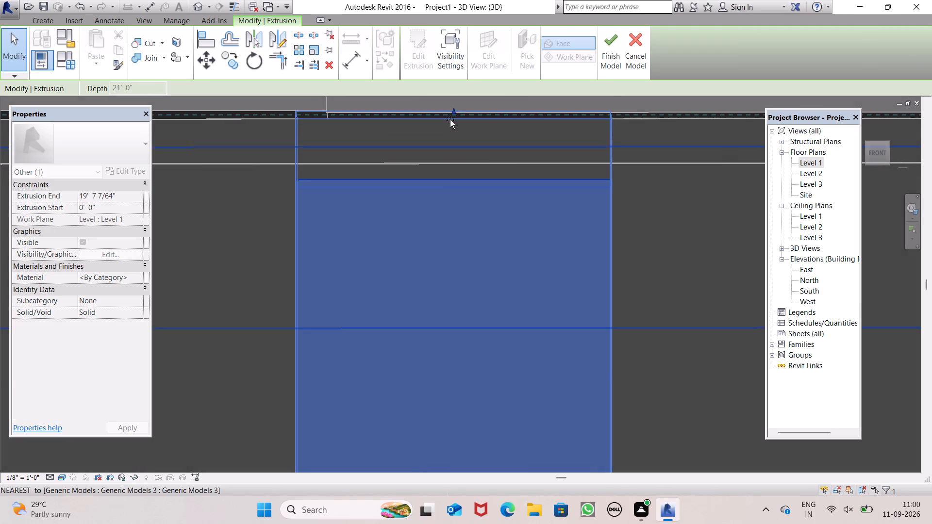
left_click_drag(450, 120, 450, 119)
Lower the column extrusion's top face slightly at the front blocks' underside, to an extrusion end of about 20' 11 3/64".
scroll(457, 160, "down", 12)
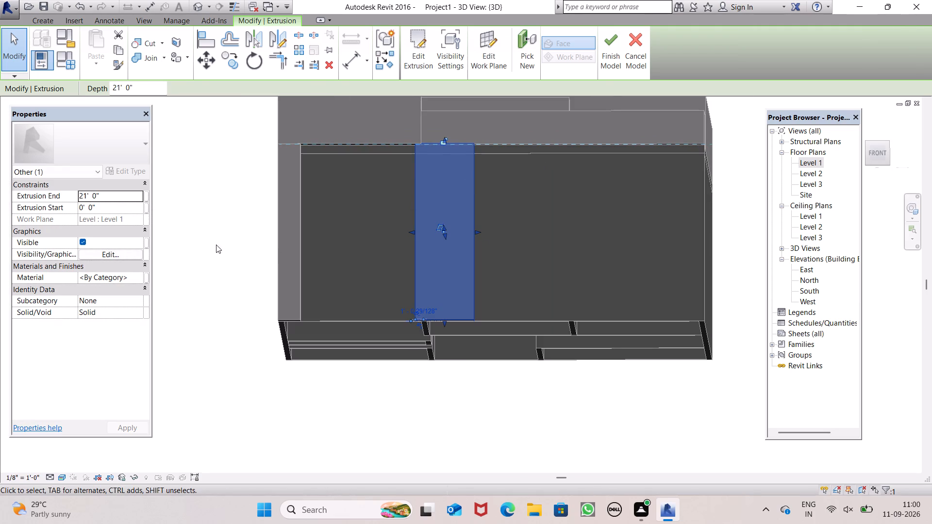
scroll(439, 134, "up", 15)
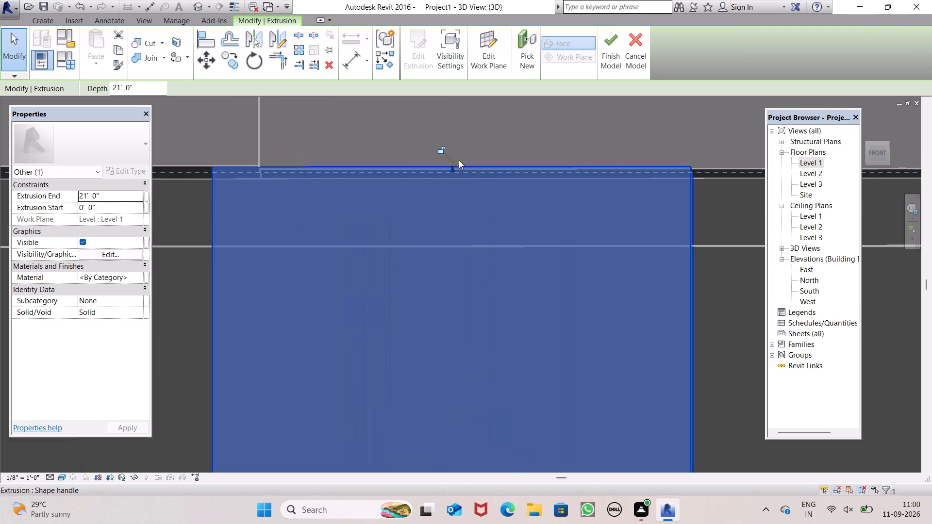
left_click_drag(452, 167, 452, 172)
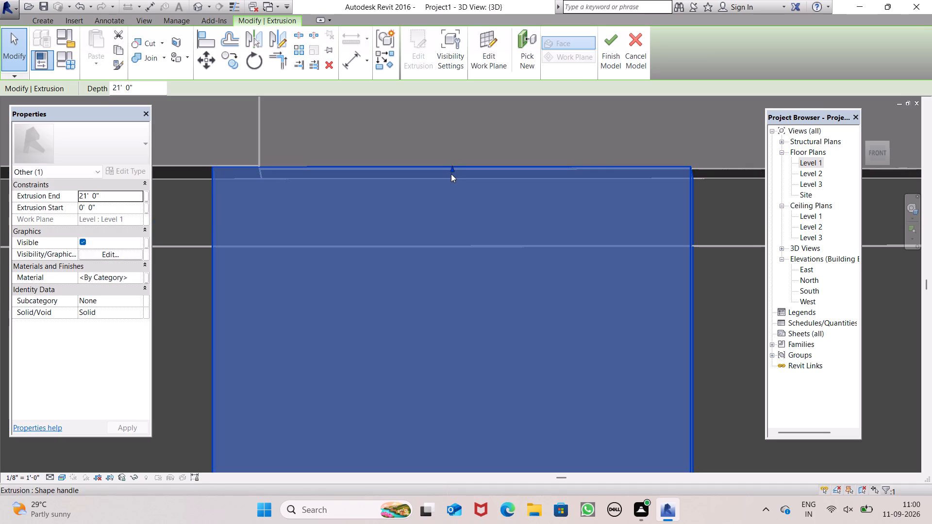
left_click_drag(452, 169, 453, 178)
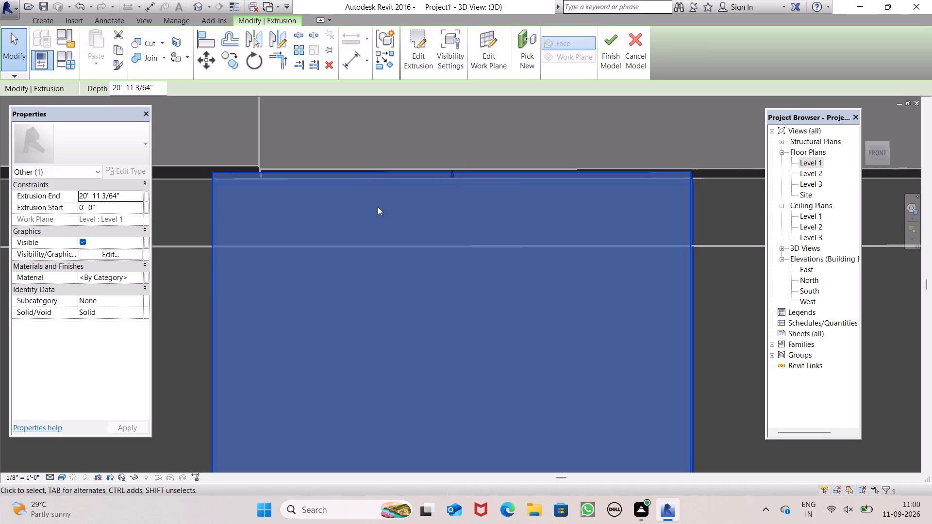
scroll(306, 200, "down", 4)
scroll(266, 222, "down", 14)
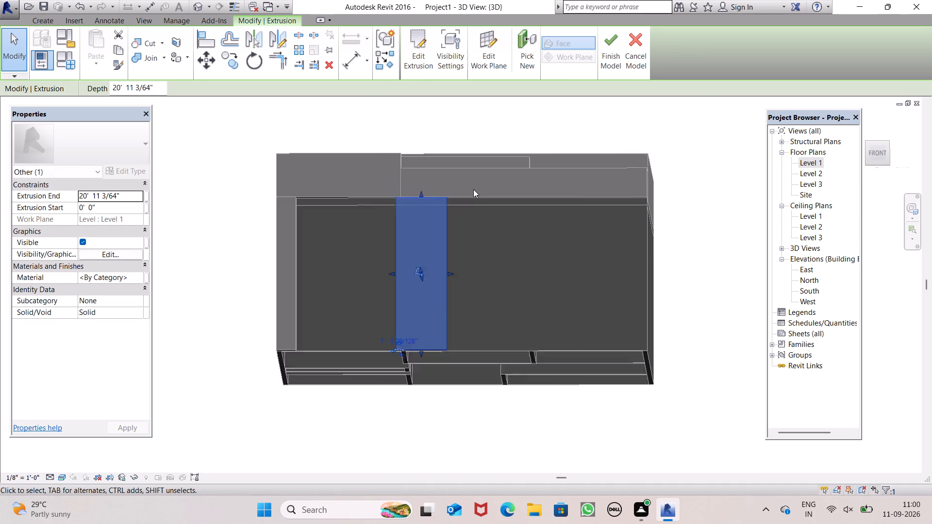
Deselect the column extrusion, inspect the front columns from several angles, and finish the in-place column model.
left_click(312, 237)
middle_click_drag(432, 246, 373, 454)
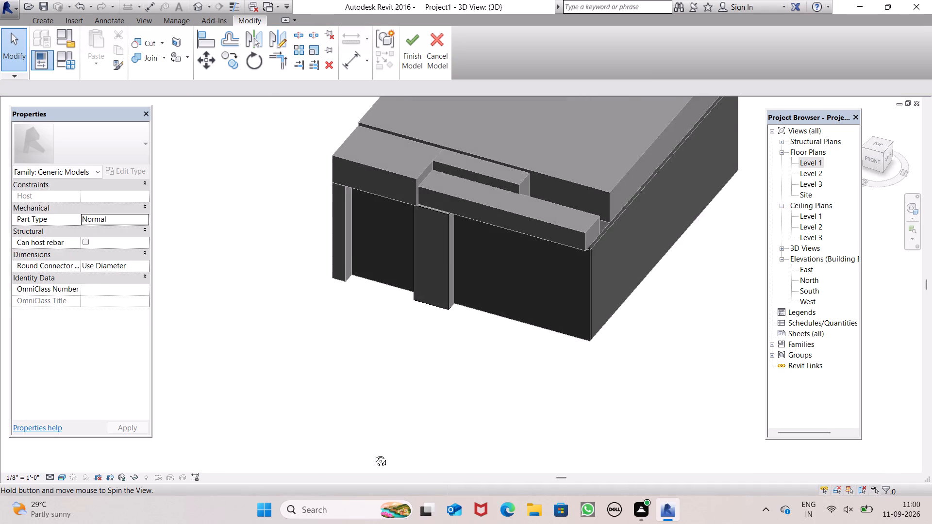
middle_click_drag(373, 454, 391, 469)
scroll(443, 352, "up", 6)
scroll(468, 277, "up", 1)
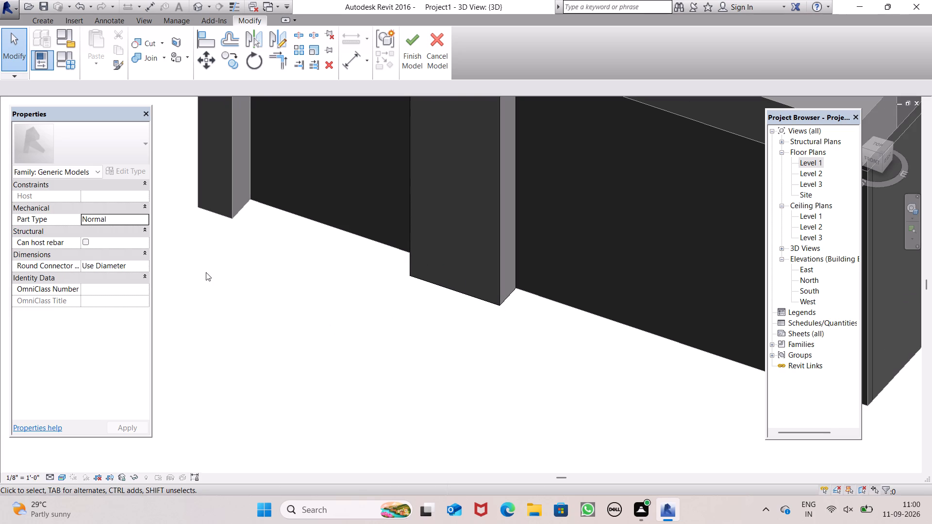
scroll(292, 384, "down", 1)
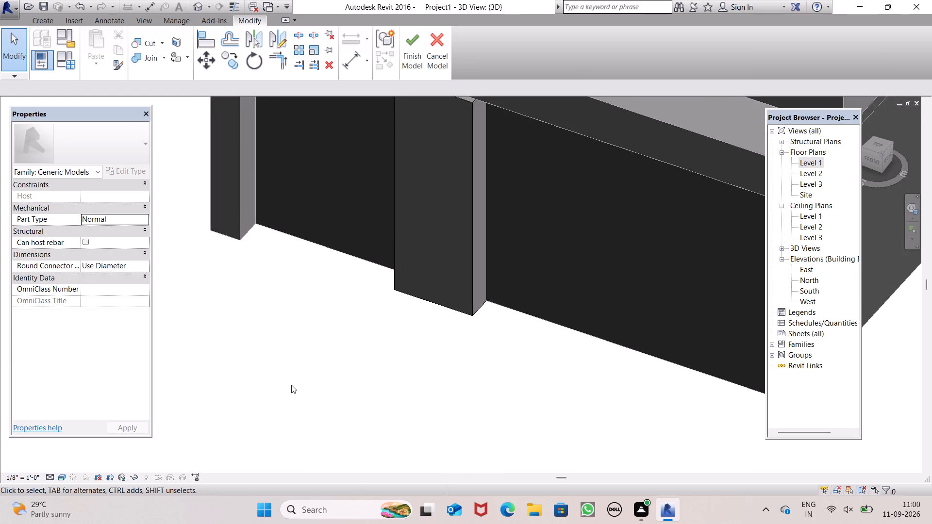
scroll(291, 385, "down", 1)
middle_click_drag(318, 396, 397, 355, "shift")
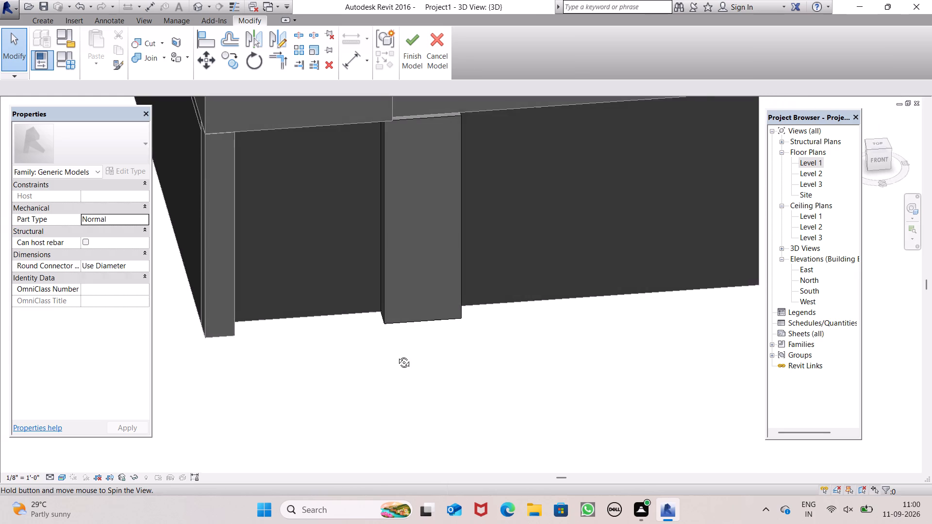
middle_click_drag(397, 355, 361, 329, "shift")
scroll(350, 321, "down", 2)
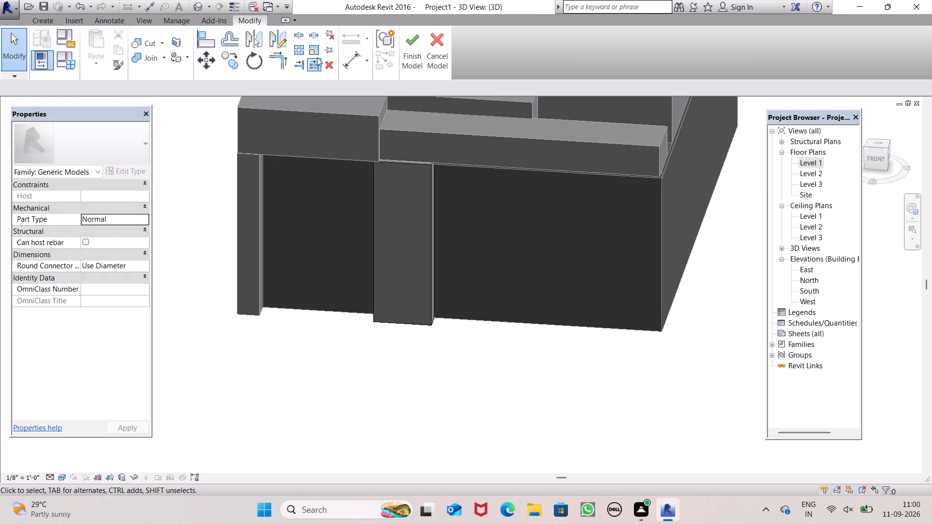
left_click(410, 50)
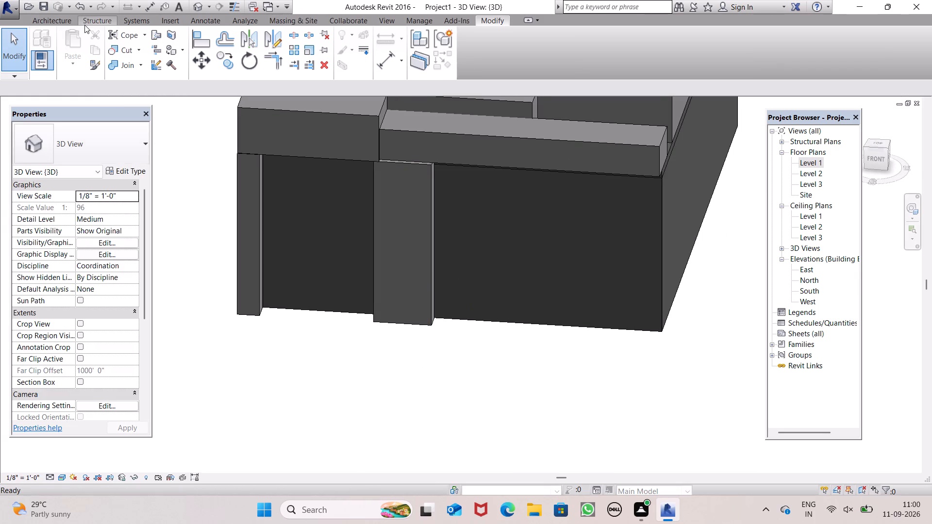
Create another in-place component in the Generic Models category, keeping the default name.
left_click(71, 22)
left_click(155, 70)
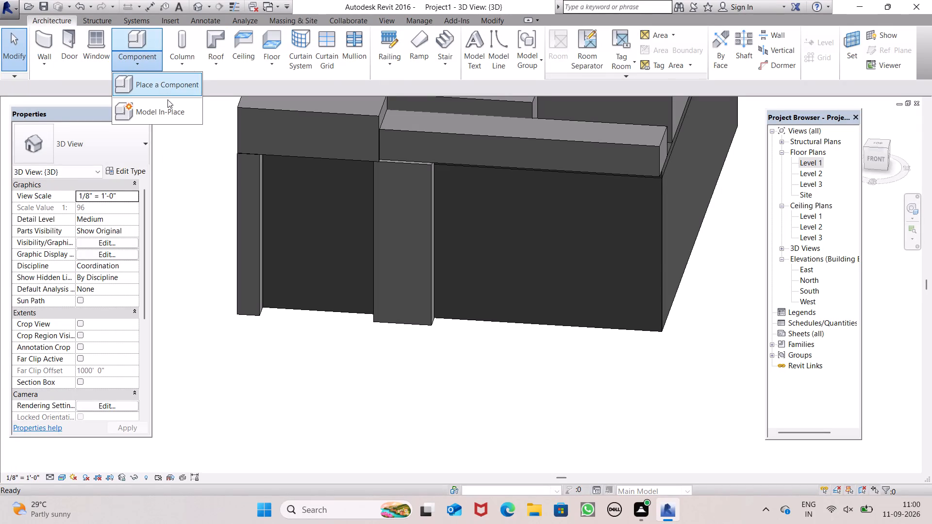
left_click(175, 112)
scroll(416, 255, "down", 6)
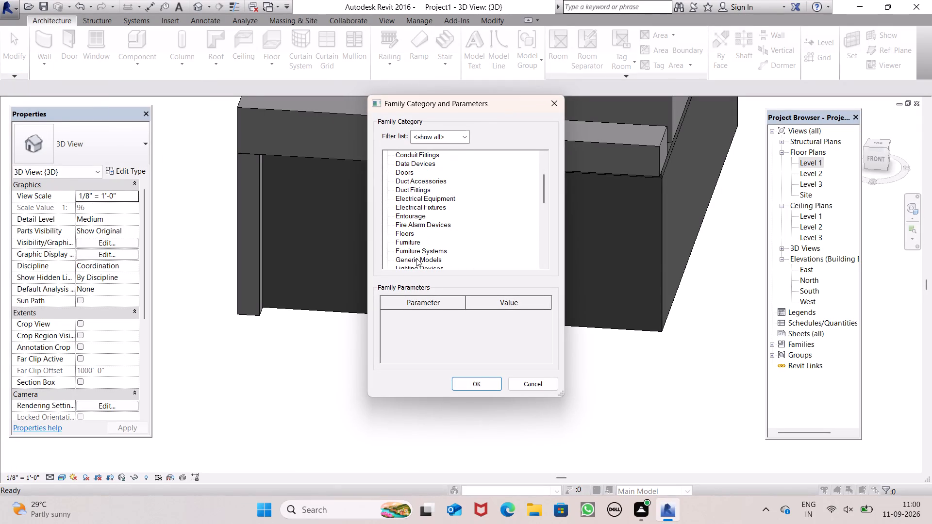
left_click(418, 258)
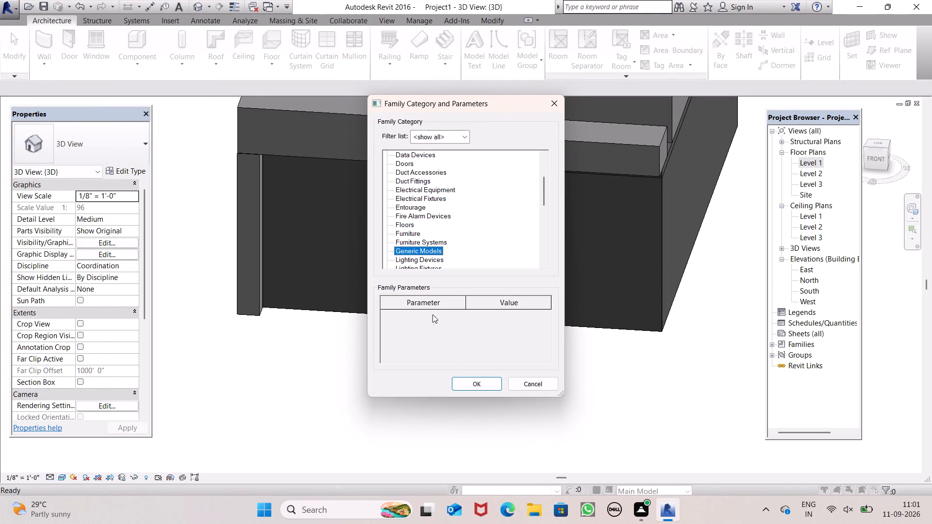
left_click(471, 379)
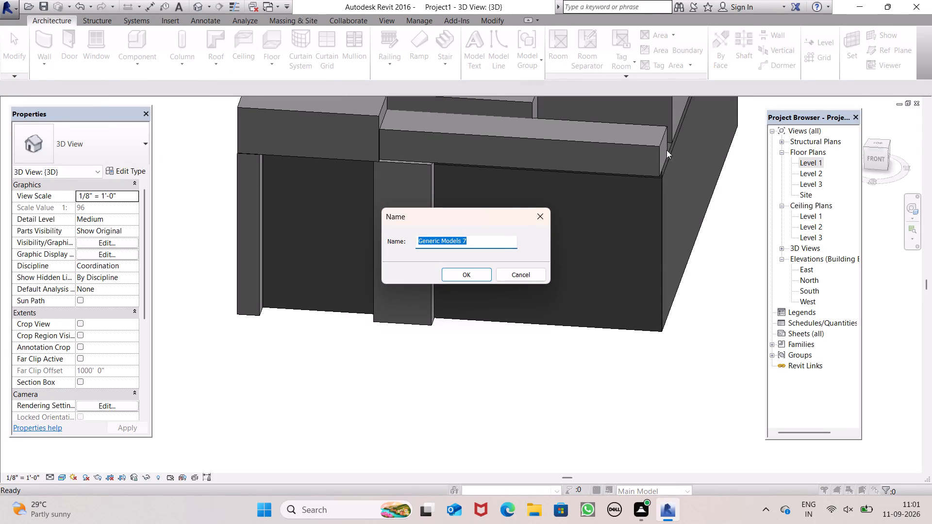
left_click_drag(493, 275, 488, 274)
left_click(488, 274)
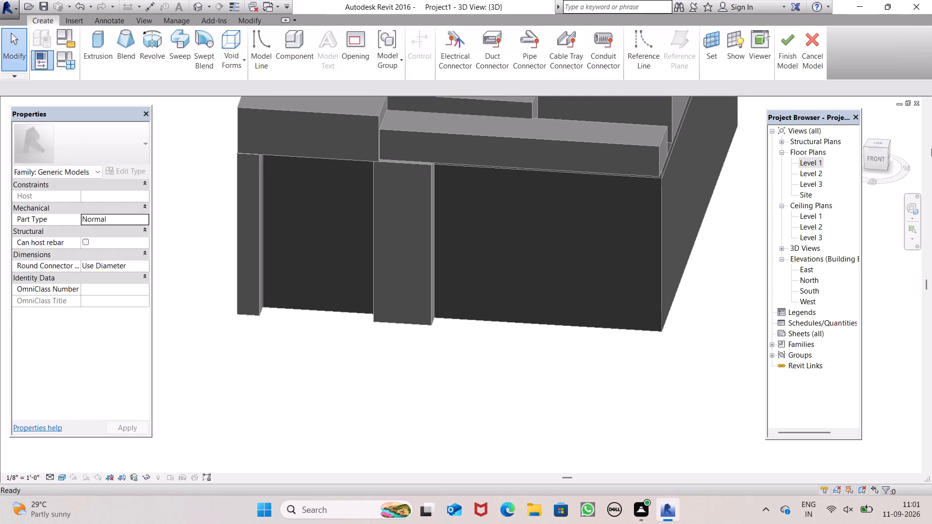
On the Level 1 plan, extrude a 1' 3" by 1' 9" rectangle 1' 0" deep outside the south wall at the eastern partition, and finish the model.
double_click(814, 160)
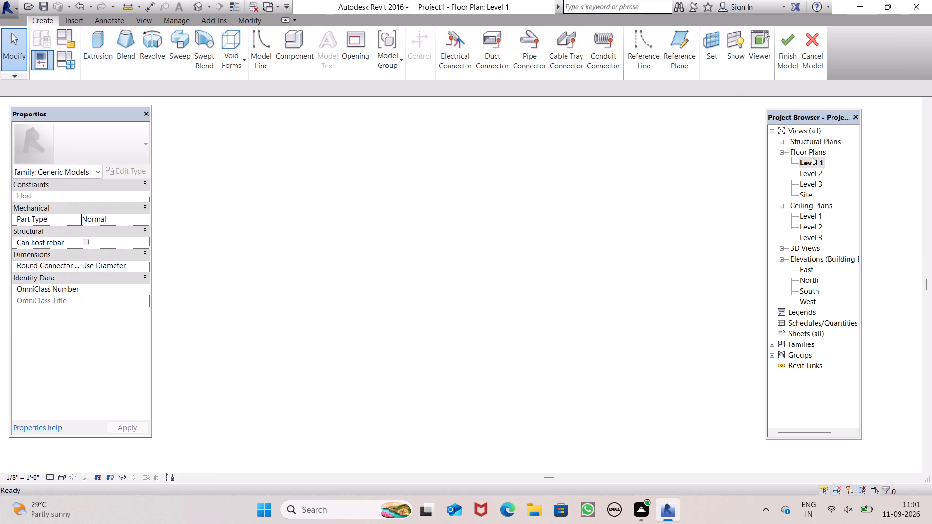
scroll(626, 293, "down", 8)
scroll(449, 308, "down", 2)
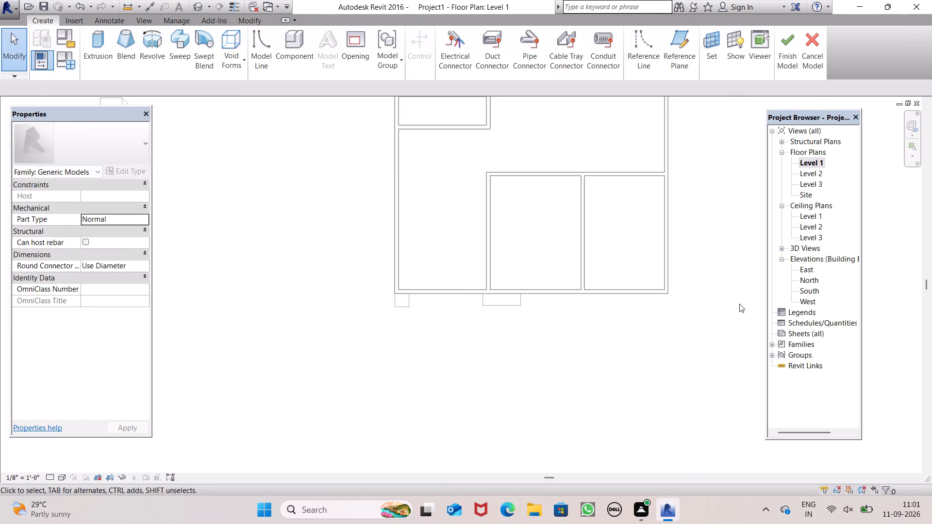
scroll(739, 304, "up", 3)
left_click(93, 54)
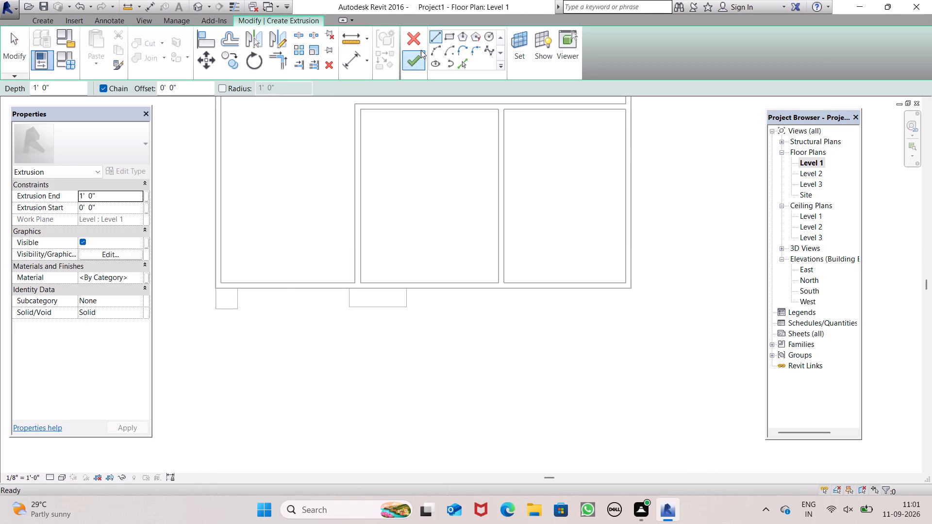
left_click(449, 35)
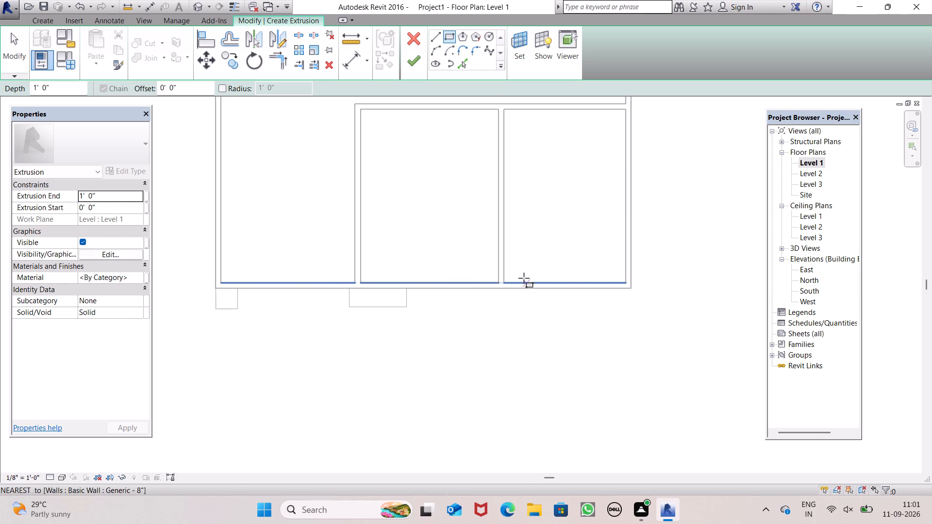
scroll(514, 279, "up", 1)
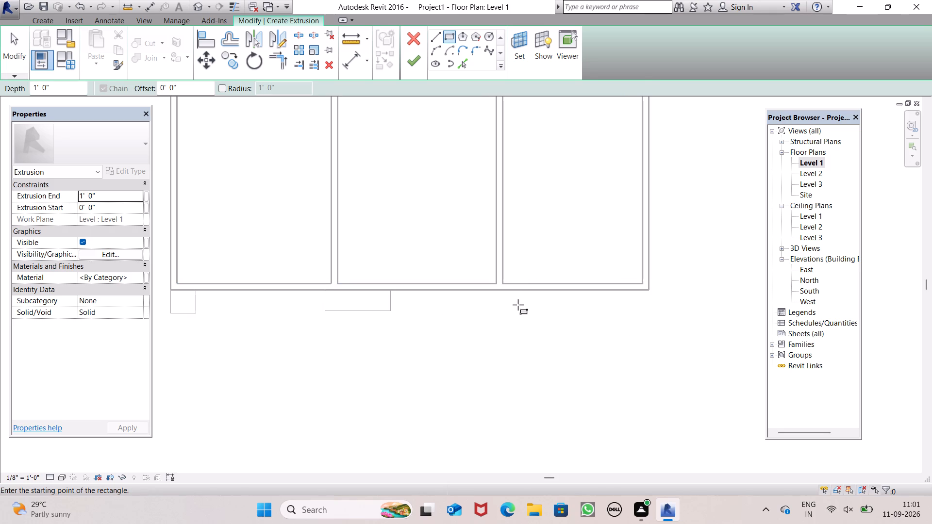
scroll(516, 295, "up", 7)
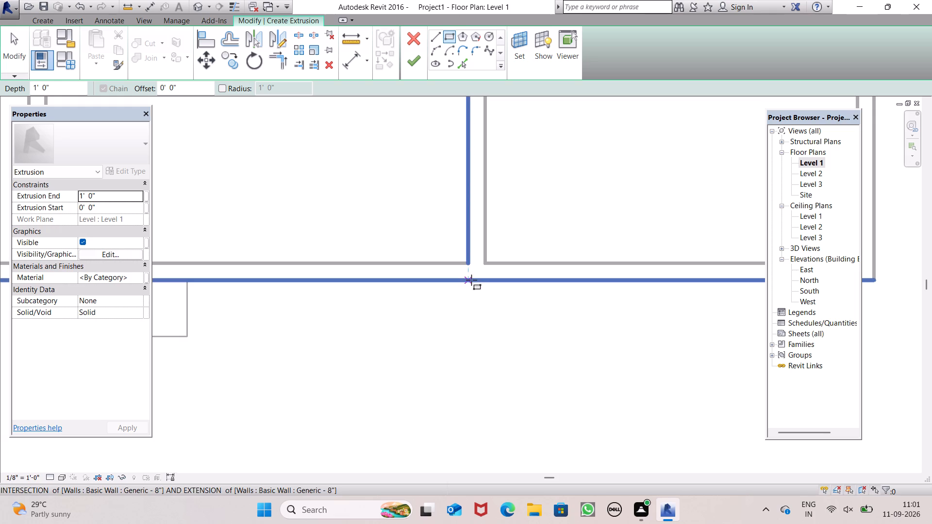
left_click(469, 279)
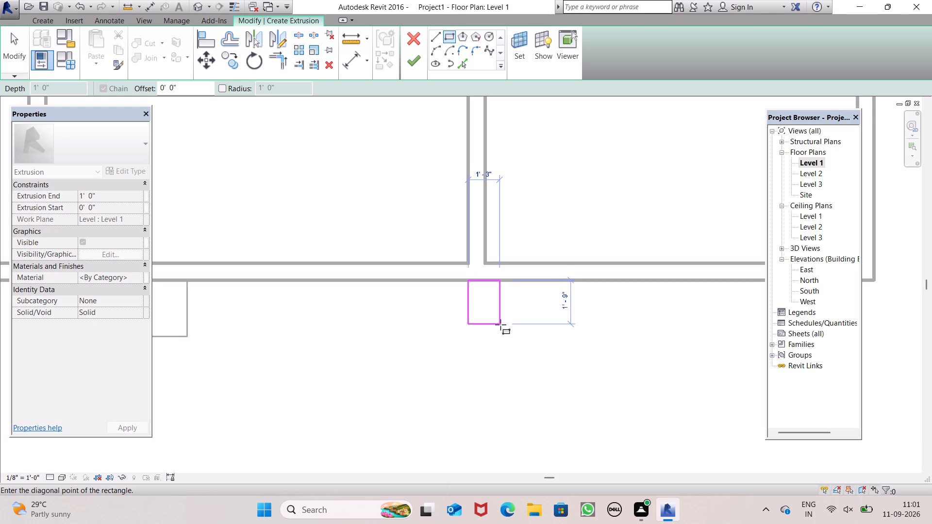
left_click(500, 325)
left_click(417, 74)
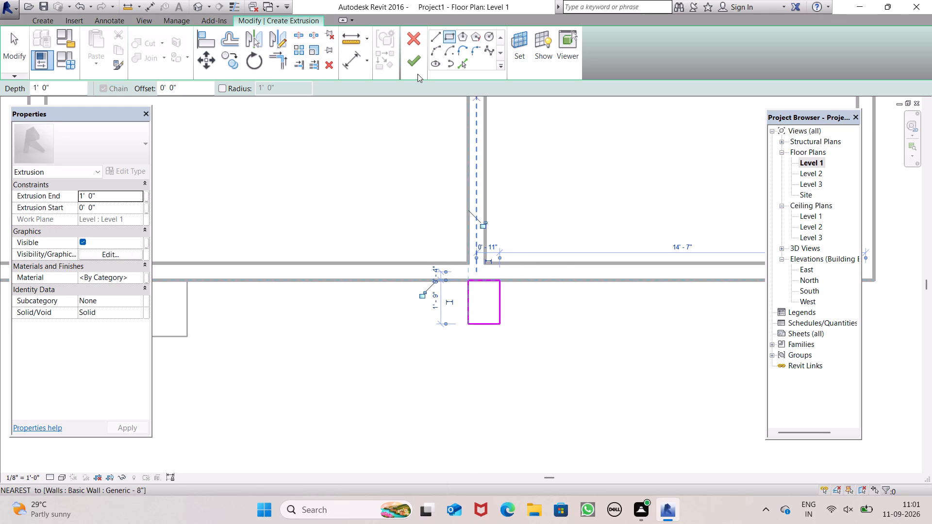
left_click(416, 65)
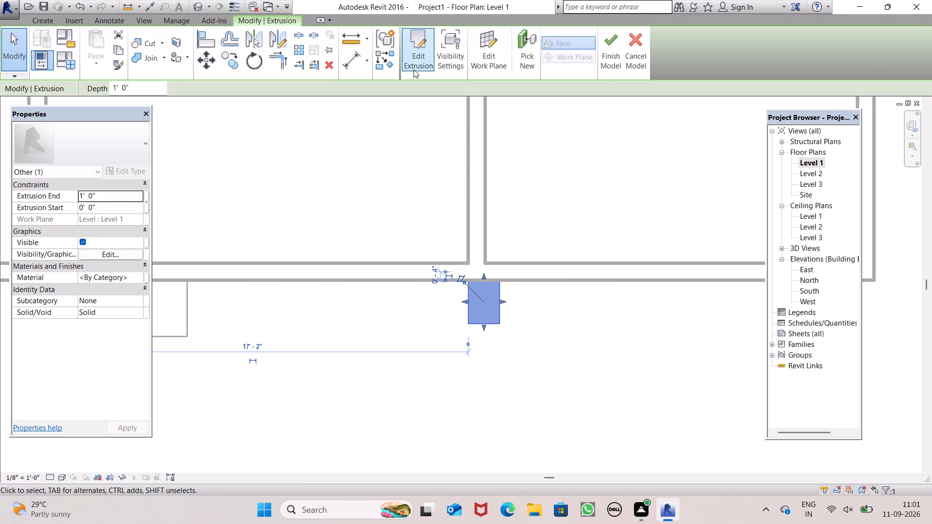
left_click(616, 50)
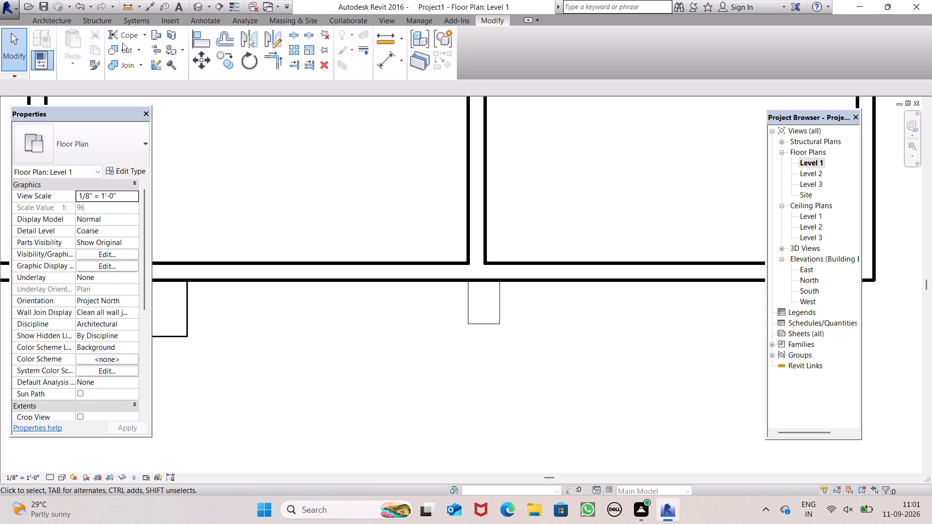
Create one more in-place component in the Generic Models category, keeping the default name.
left_click(61, 22)
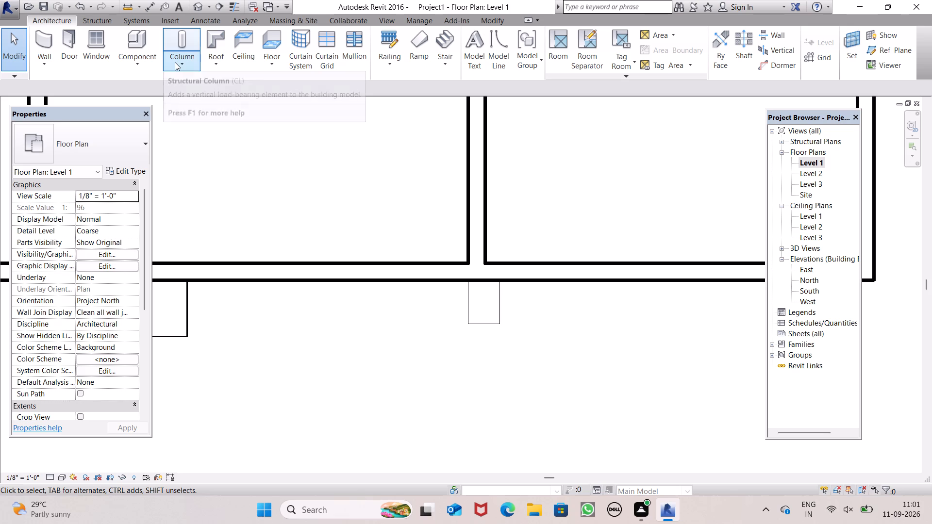
left_click(135, 64)
left_click(180, 119)
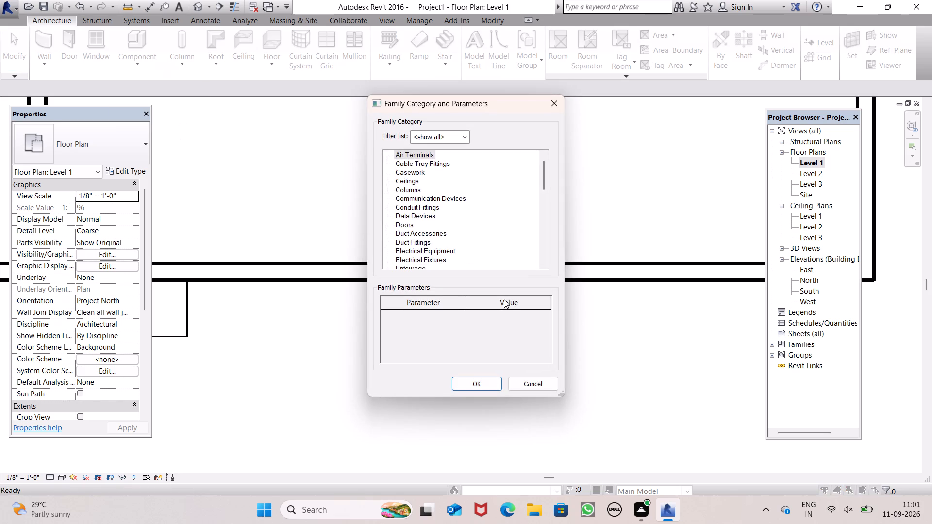
scroll(466, 244, "down", 3)
scroll(421, 257, "down", 5)
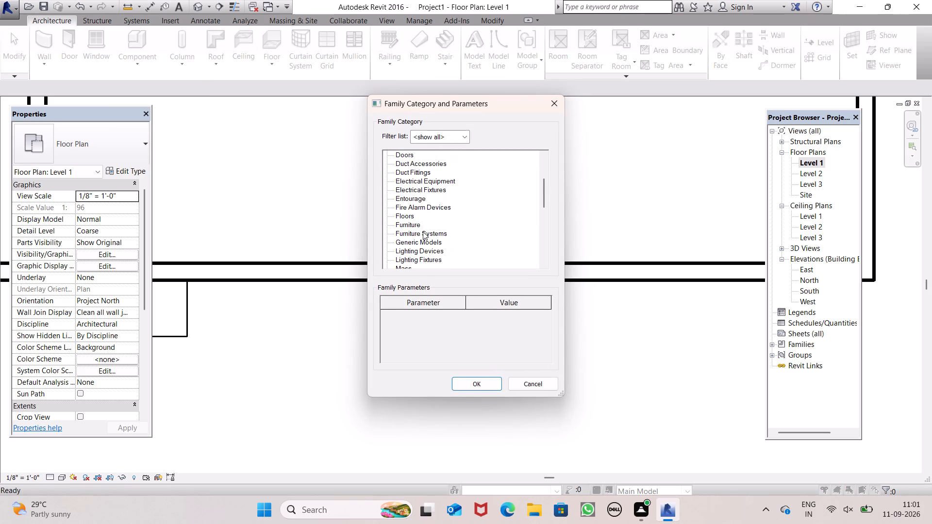
left_click(422, 246)
left_click(473, 383)
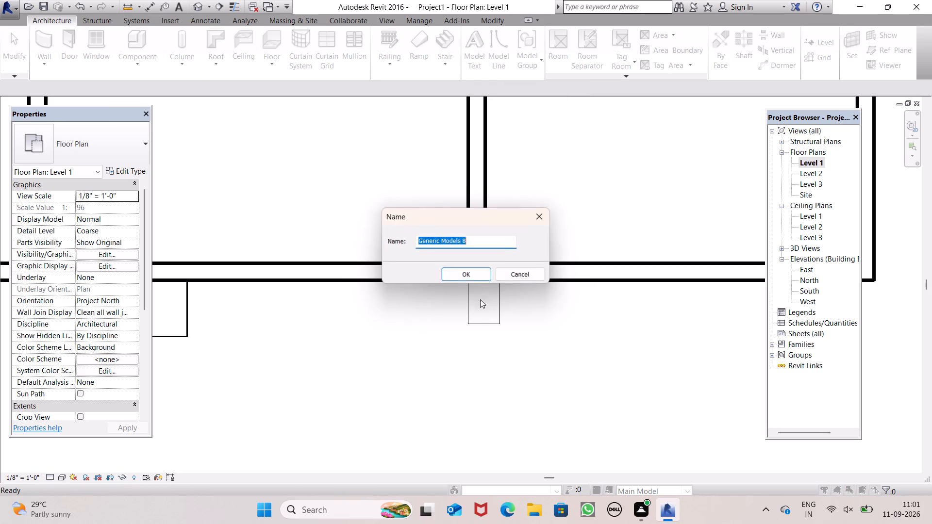
left_click(471, 278)
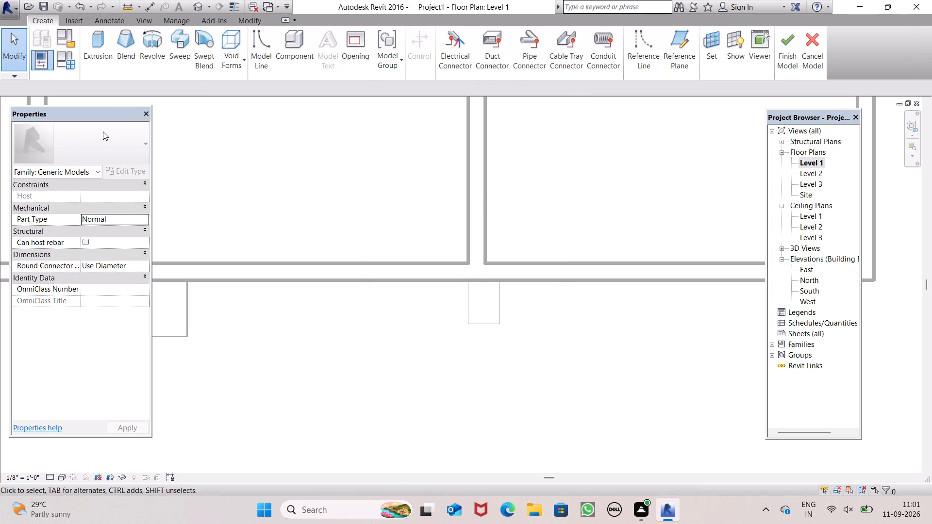
Extrude a rectangle about 1' 3 1/2" by 1' 3 1/4", 1' 0" deep, outside the south wall just west of the existing small block.
left_click(96, 54)
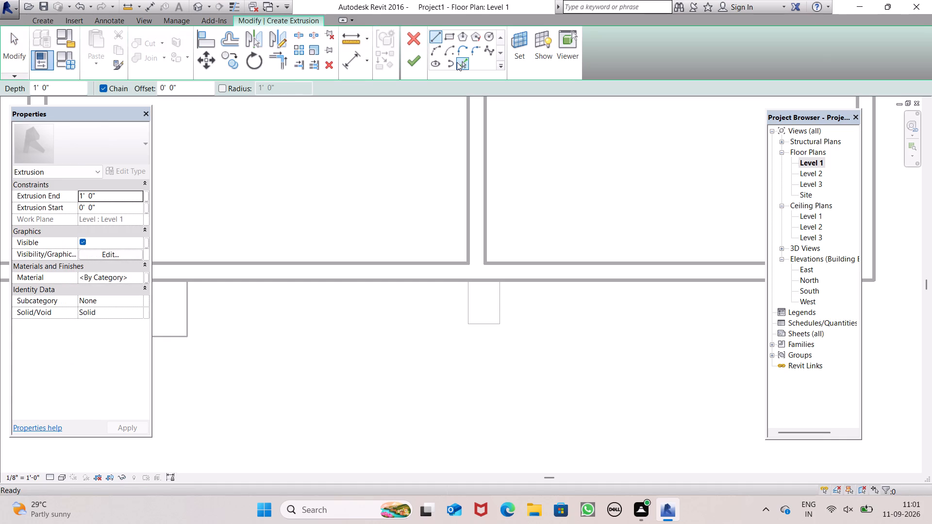
left_click(451, 35)
scroll(439, 294, "up", 1)
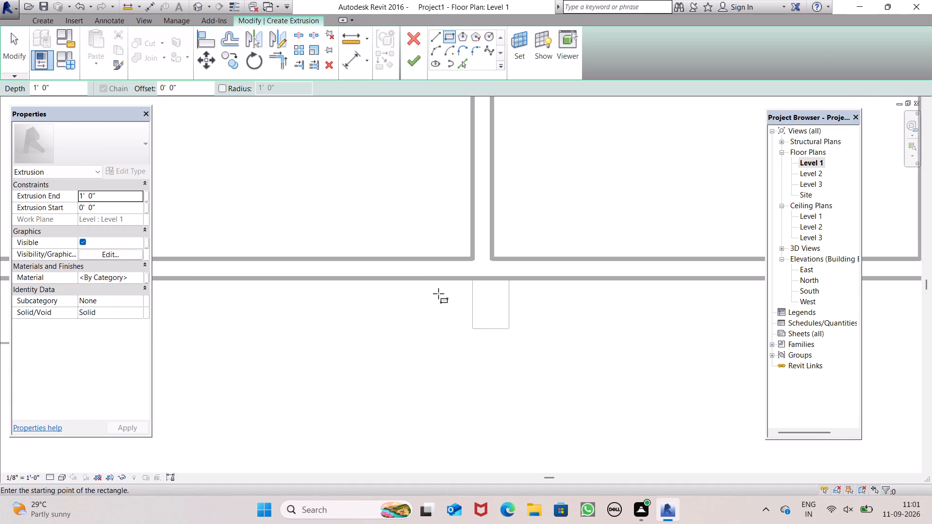
scroll(438, 294, "up", 4)
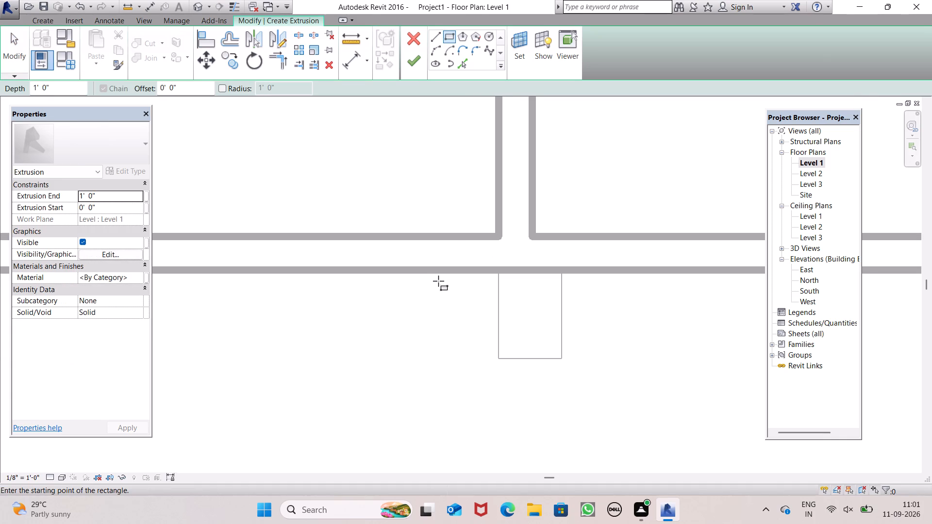
scroll(445, 273, "down", 1)
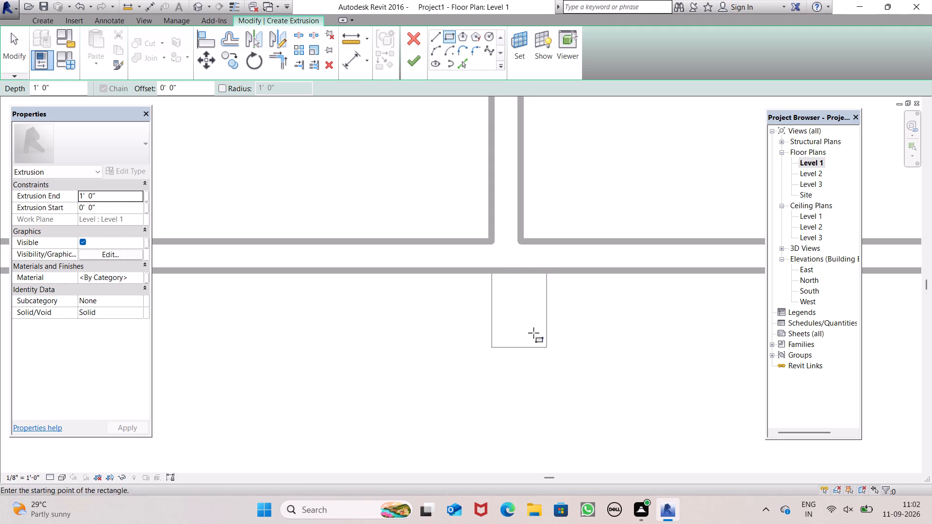
scroll(519, 337, "up", 1)
scroll(455, 298, "down", 4)
scroll(377, 307, "down", 1)
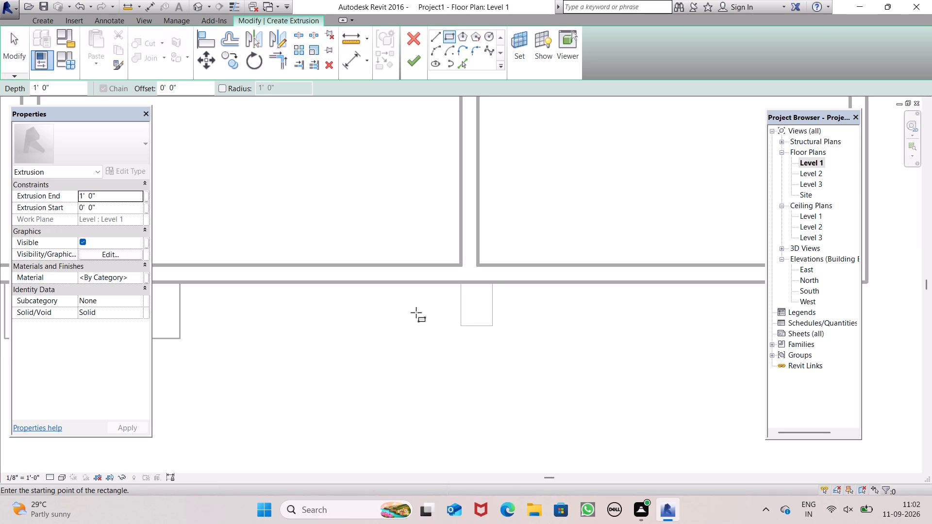
scroll(420, 314, "up", 4)
scroll(457, 269, "up", 4)
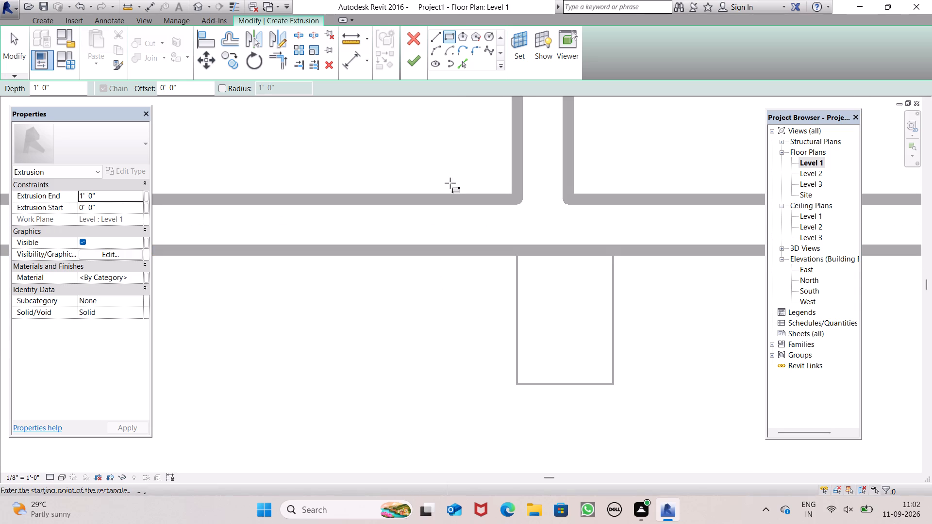
left_click(450, 40)
double_click(449, 36)
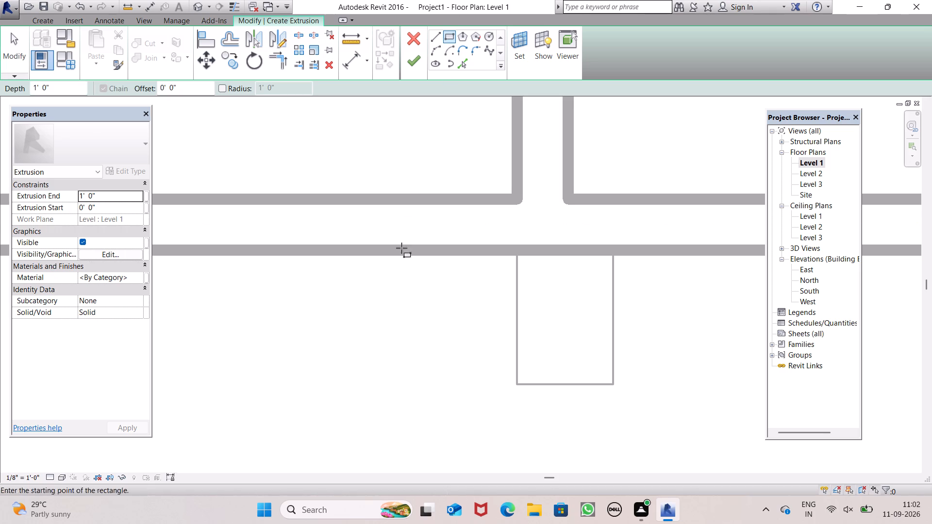
left_click_drag(416, 257, 484, 327)
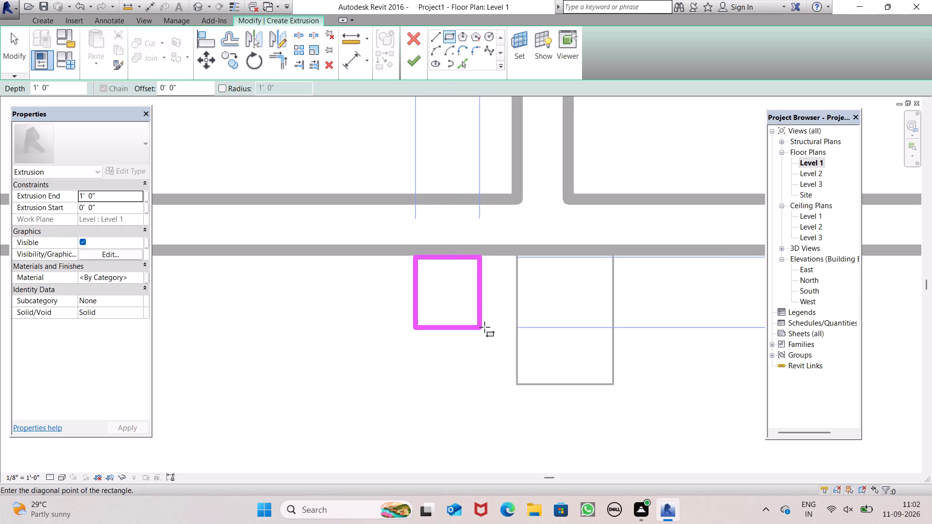
left_click_drag(484, 327, 498, 340)
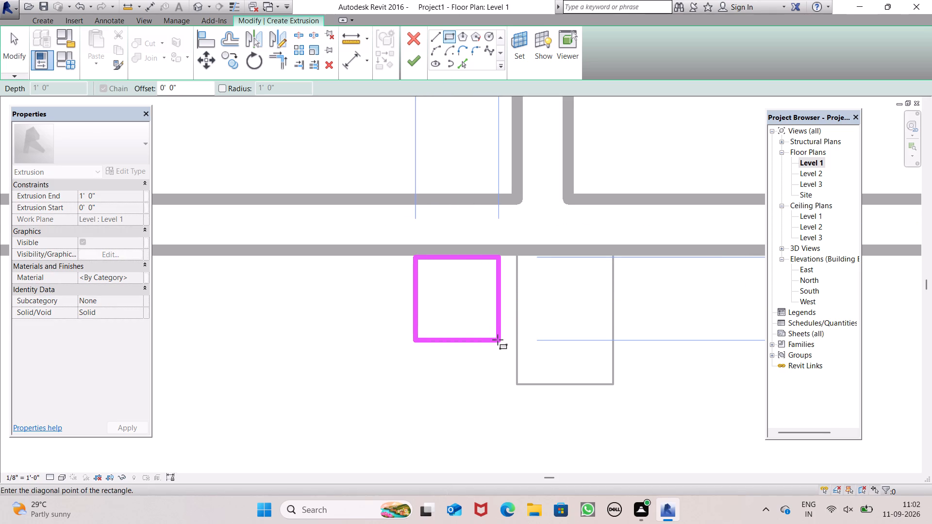
left_click_drag(498, 340, 511, 346)
scroll(510, 353, "up", 6)
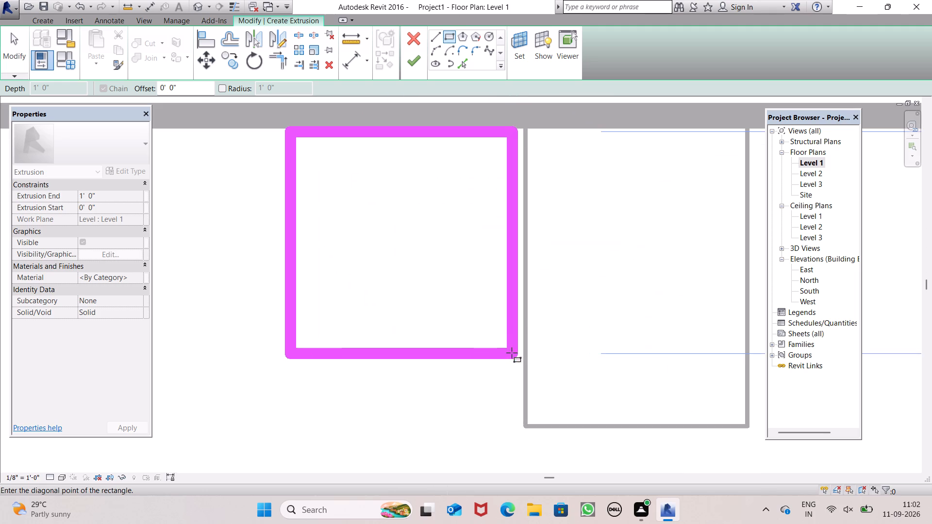
left_click(520, 359)
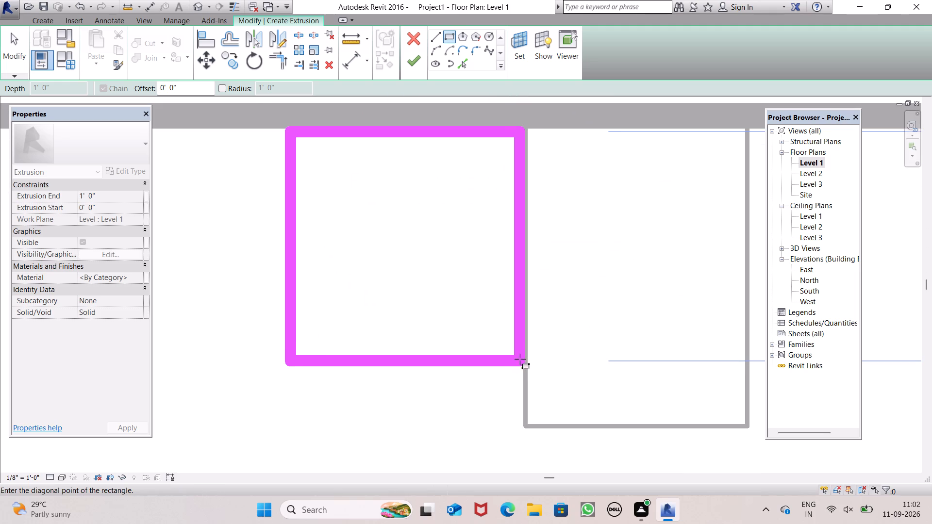
left_click(424, 66)
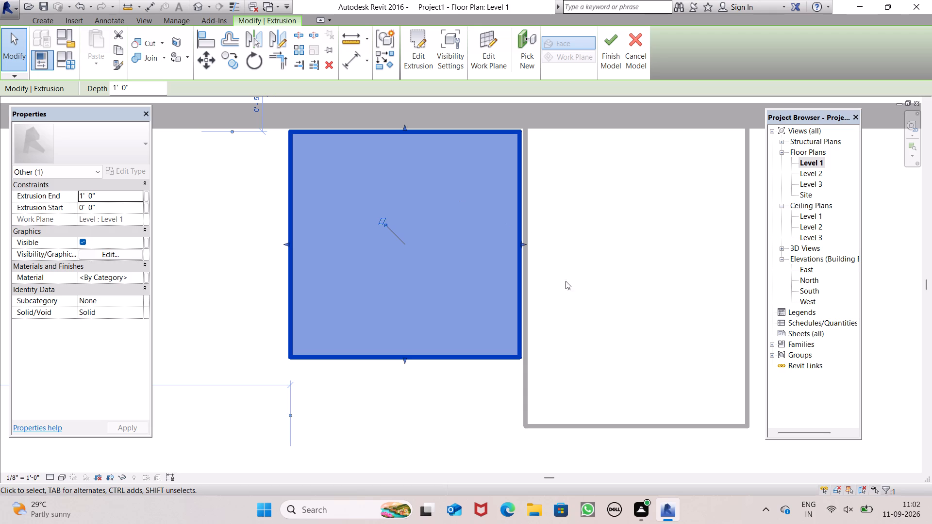
Stretch the new extrusion's east face toward the adjacent block to narrow the gap, and deselect it.
scroll(676, 384, "up", 6)
scroll(629, 352, "up", 1)
scroll(630, 357, "down", 6)
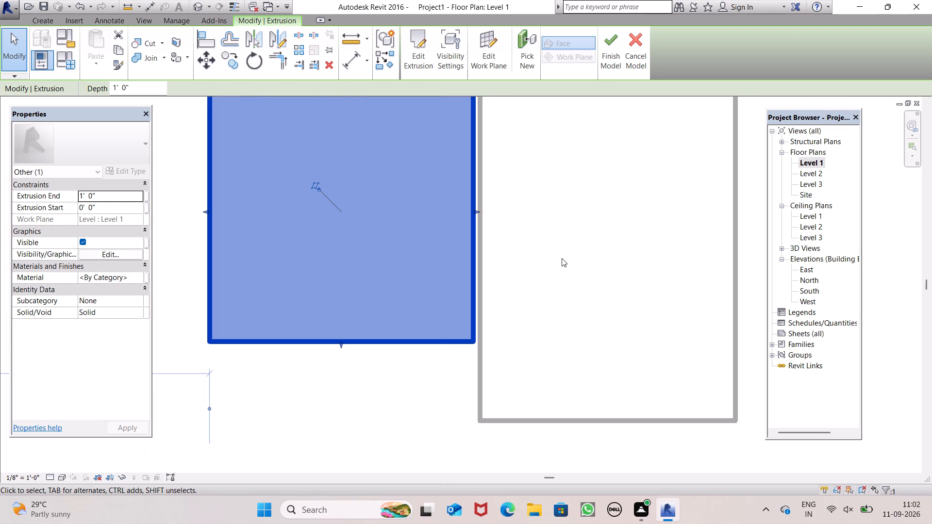
scroll(521, 213, "up", 5)
scroll(460, 211, "up", 5)
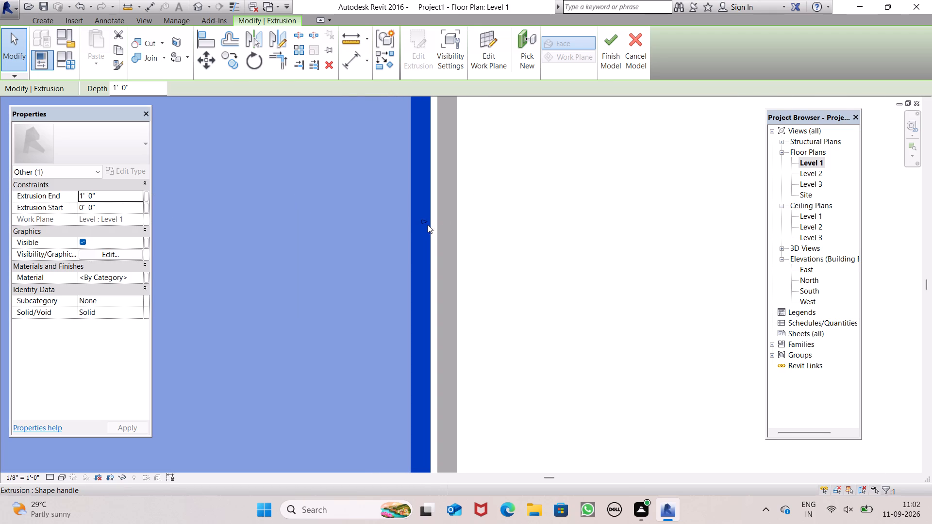
left_click_drag(425, 222, 430, 224)
scroll(449, 197, "down", 6)
scroll(534, 217, "down", 4)
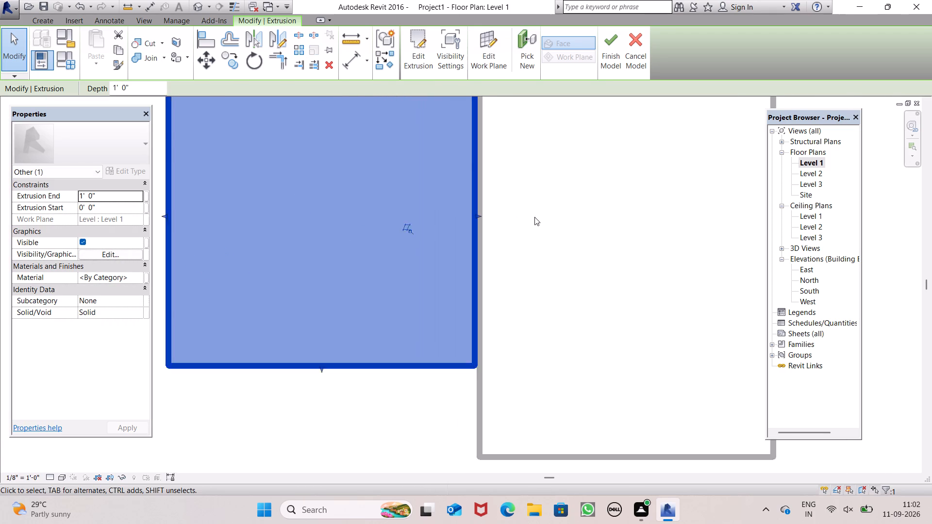
scroll(565, 258, "down", 3)
left_click(467, 332)
scroll(470, 246, "down", 2)
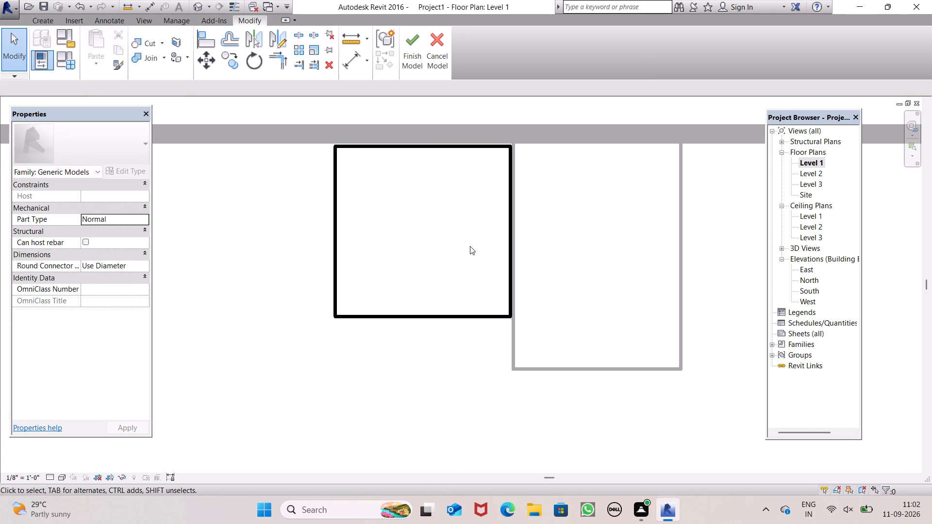
scroll(470, 246, "down", 2)
scroll(486, 247, "up", 7)
Readjust the new extrusion's east face so it sits close against the adjacent block, and finish the in-place model.
left_click(507, 259)
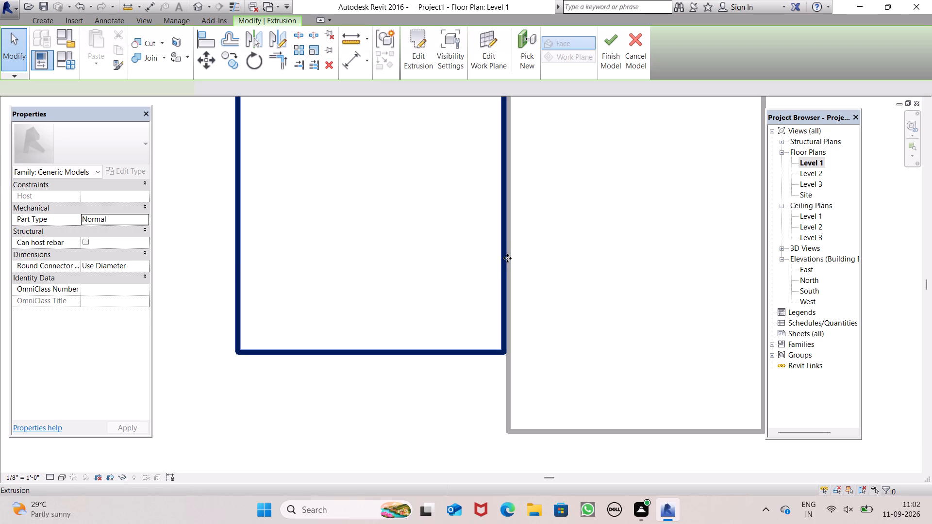
scroll(508, 229, "up", 5)
scroll(509, 229, "down", 1)
scroll(509, 229, "up", 1)
left_click_drag(502, 213, 496, 214)
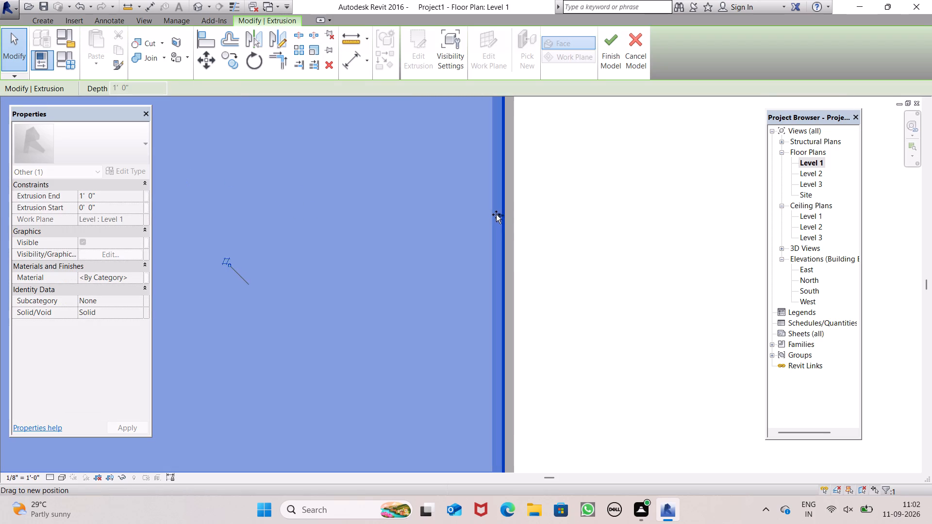
left_click_drag(496, 214, 496, 215)
scroll(473, 229, "down", 11)
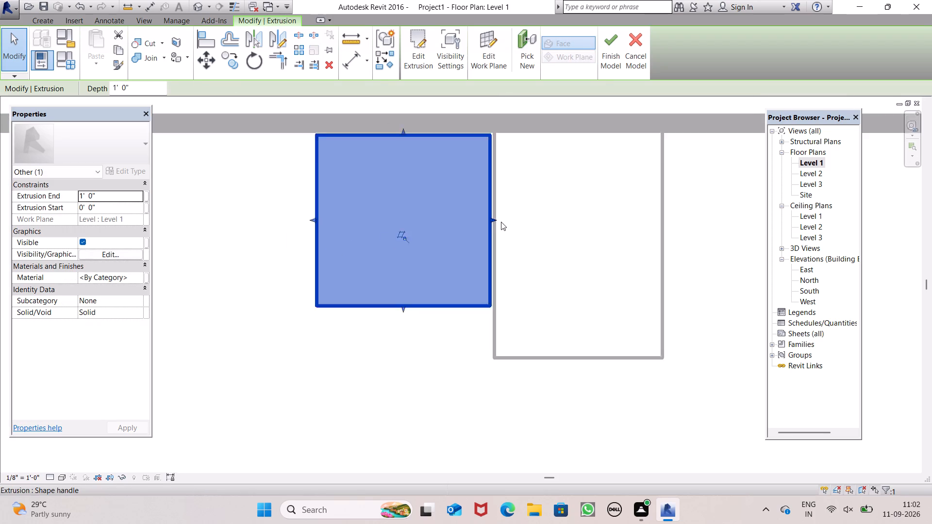
scroll(555, 196, "up", 1)
scroll(556, 166, "down", 2)
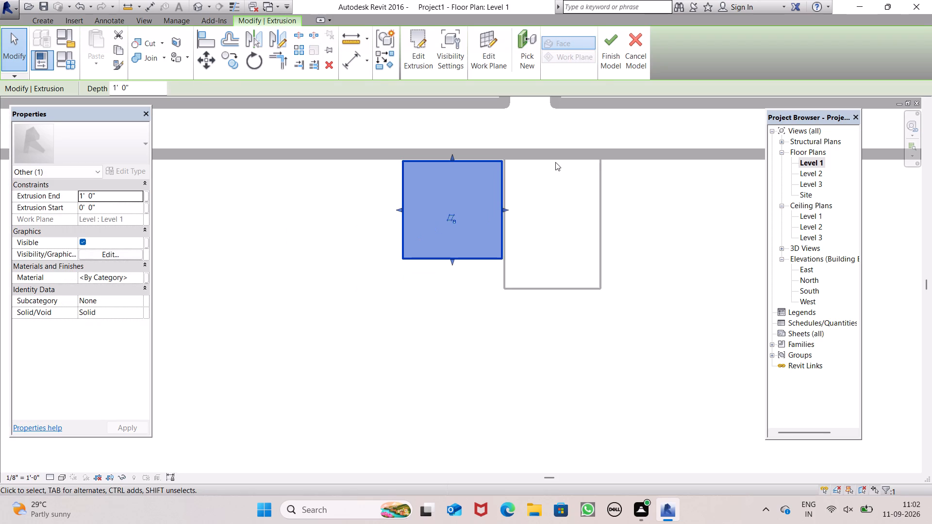
scroll(513, 200, "up", 9)
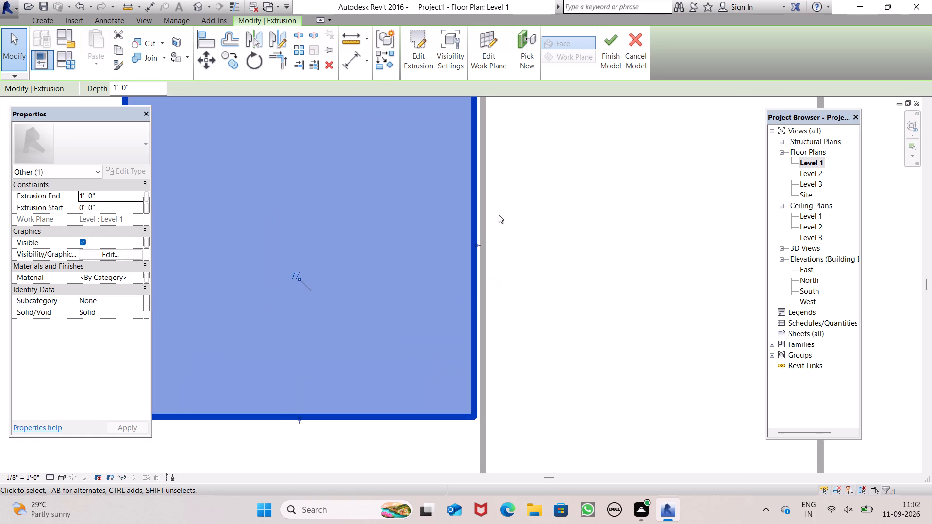
scroll(485, 243, "up", 12)
left_click_drag(449, 231, 453, 232)
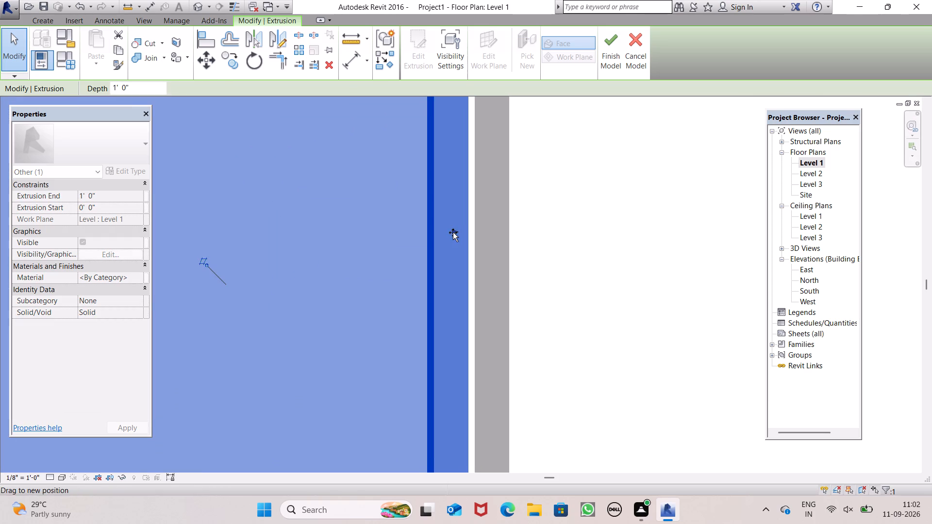
left_click_drag(453, 232, 457, 235)
scroll(451, 239, "down", 17)
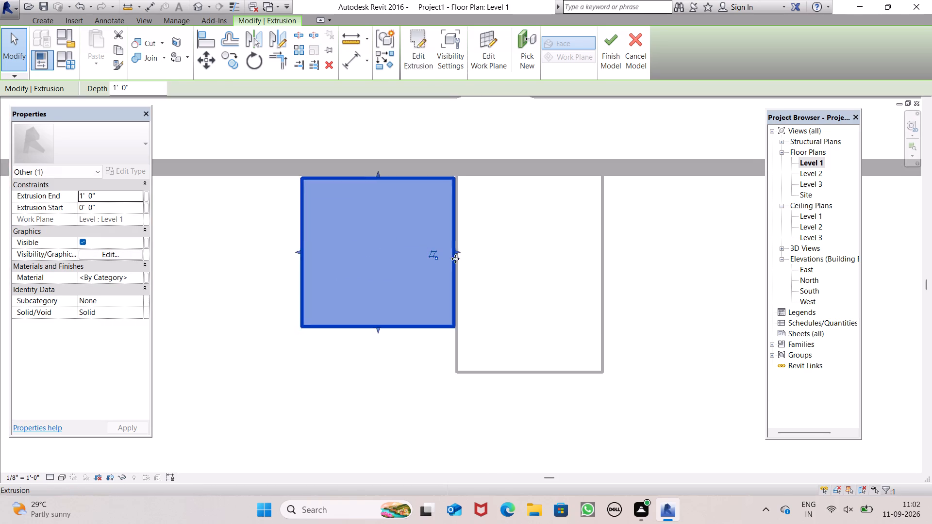
scroll(455, 259, "down", 5)
left_click(639, 400)
scroll(431, 268, "up", 3)
scroll(428, 251, "down", 5)
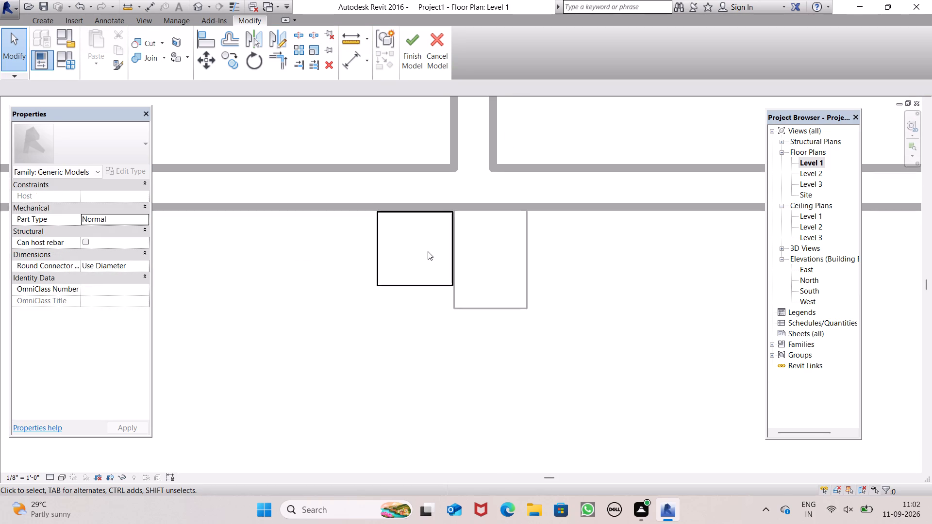
left_click(405, 40)
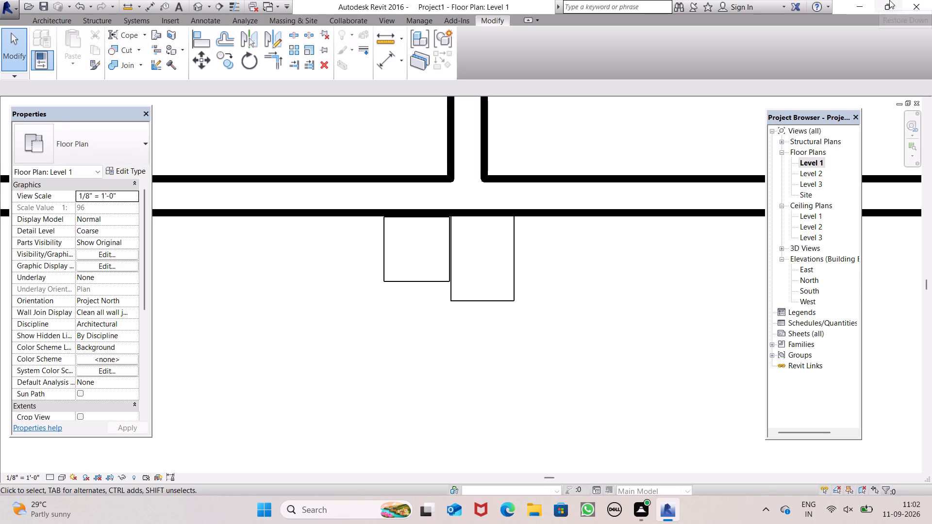
In the 3D view, stretch the top of the eastern small block upward into a column partway up the south wall.
left_click(70, 15)
left_click(192, 3)
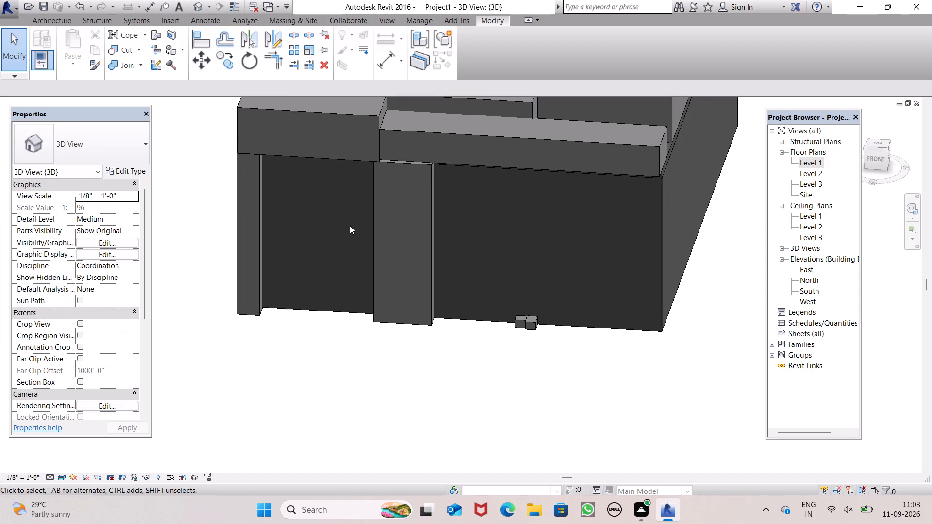
scroll(548, 315, "up", 5)
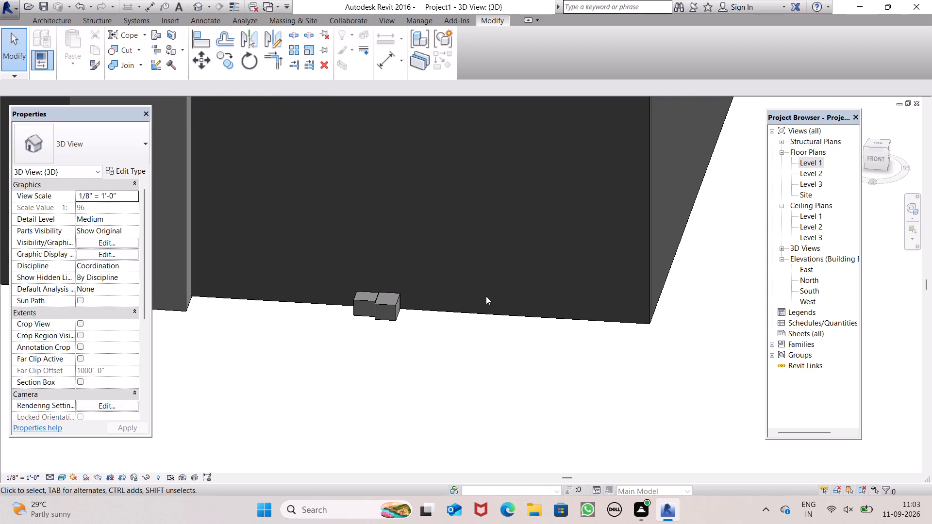
scroll(485, 291, "down", 2)
middle_click_drag(474, 299, 494, 411, "shift")
scroll(460, 285, "down", 8)
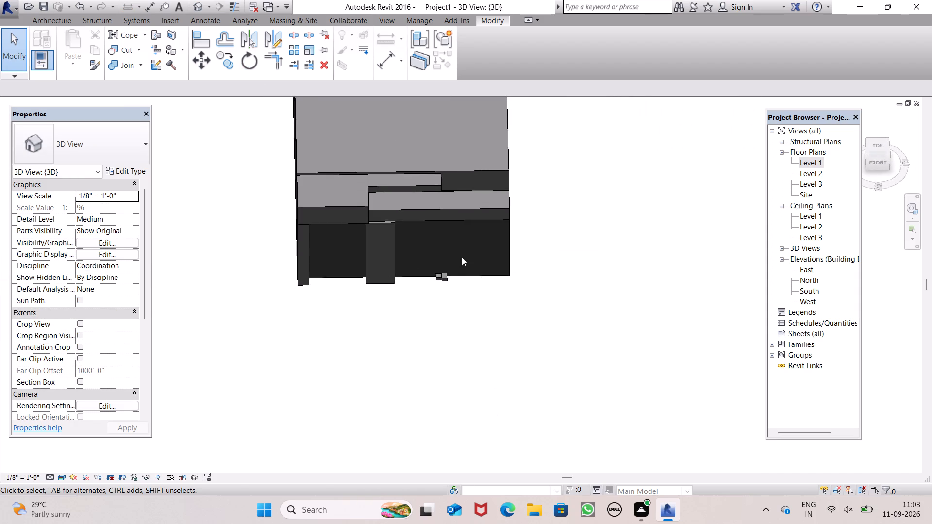
scroll(462, 256, "up", 7)
left_click(449, 368)
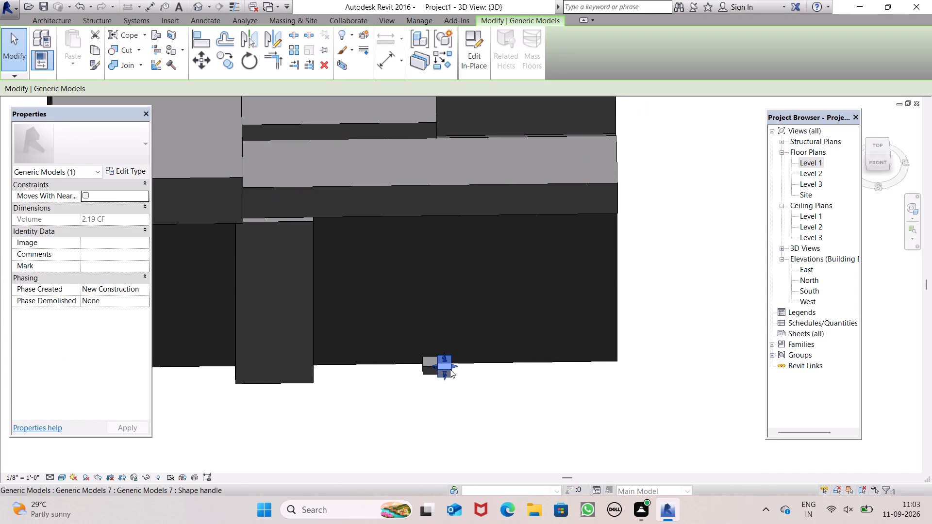
middle_click_drag(477, 390, 417, 377)
scroll(407, 402, "up", 1, "shift")
middle_click_drag(459, 390, 465, 300)
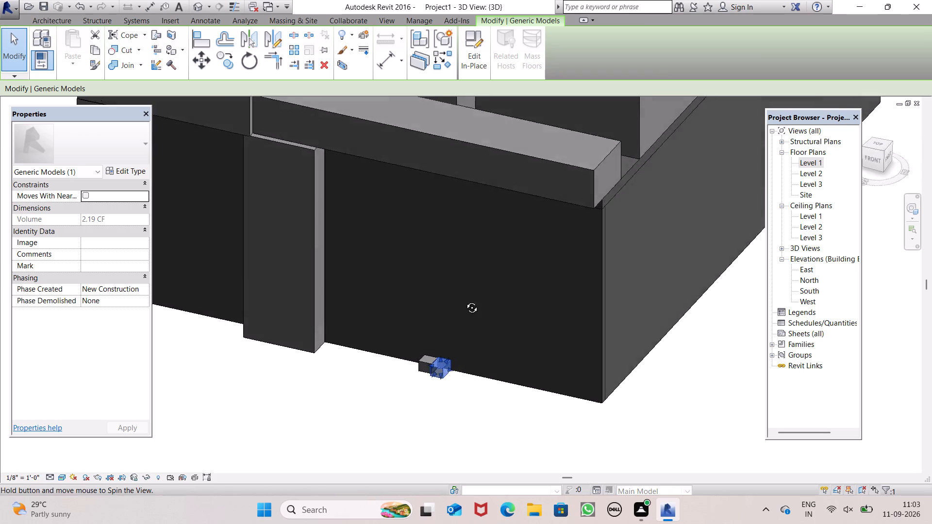
middle_click_drag(465, 300, 466, 182)
scroll(466, 179, "up", 1)
scroll(415, 273, "up", 1)
scroll(396, 272, "down", 1)
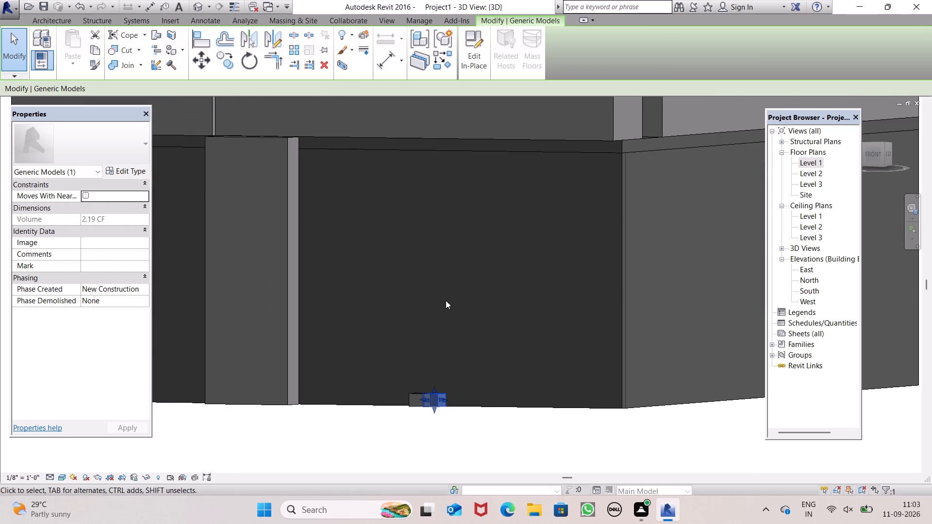
scroll(453, 294, "down", 4)
middle_click_drag(461, 317, 474, 476)
scroll(456, 377, "up", 6)
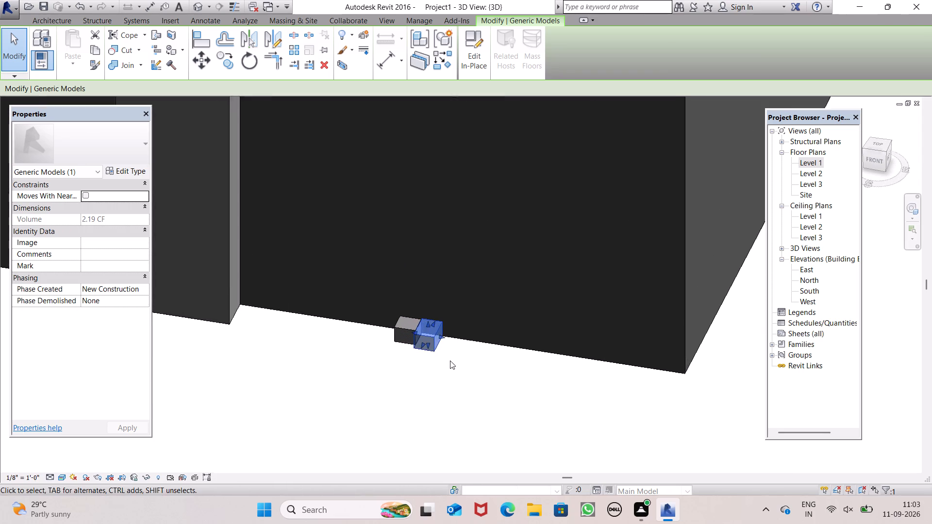
scroll(450, 360, "up", 2)
left_click_drag(423, 314, 423, 293)
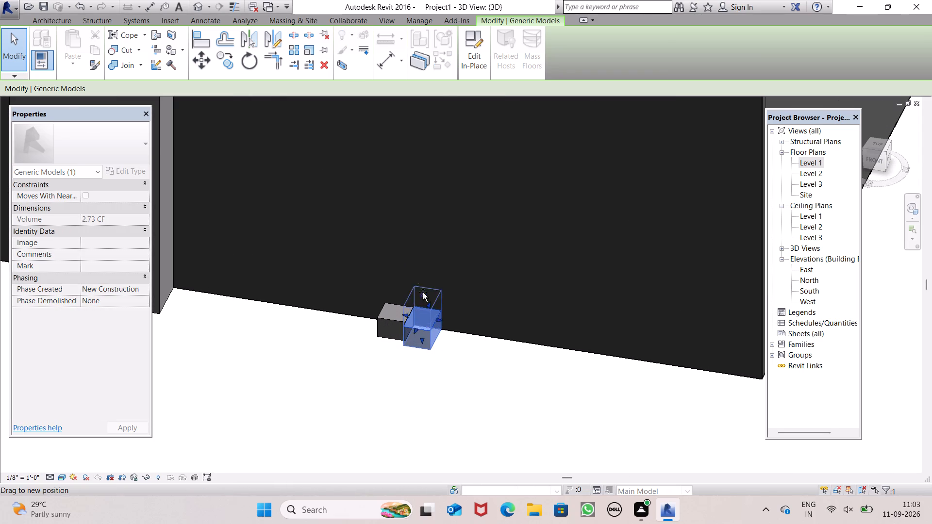
left_click_drag(423, 293, 442, 76)
Raise the column's top face further, close to the underside of the projecting roof block.
scroll(426, 268, "down", 5)
middle_click_drag(437, 284, 468, 337)
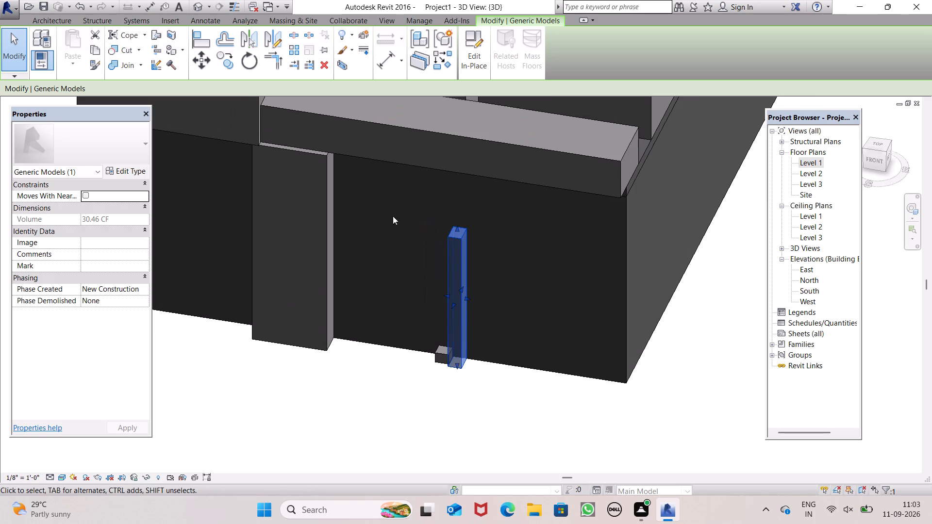
scroll(456, 186, "up", 6)
left_click_drag(459, 289, 479, 218)
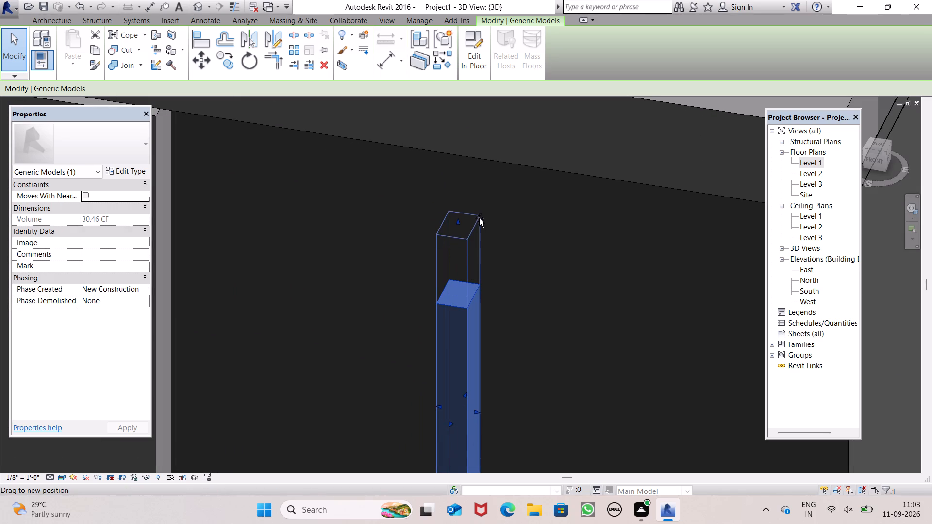
left_click_drag(479, 218, 490, 163)
Raise the column's top slightly more to narrow the gap below the projecting roof block.
scroll(463, 172, "down", 7)
middle_click_drag(455, 242, 367, 229, "shift")
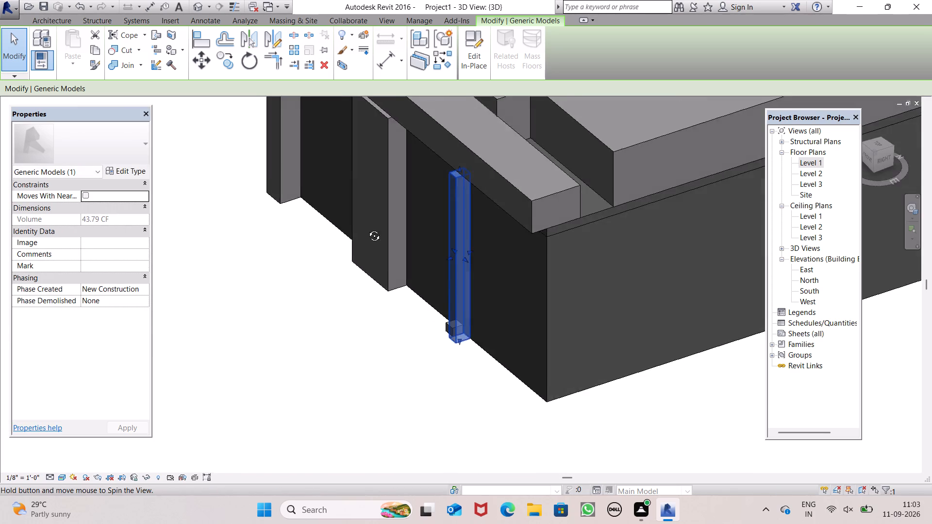
middle_click_drag(367, 229, 436, 115, "shift")
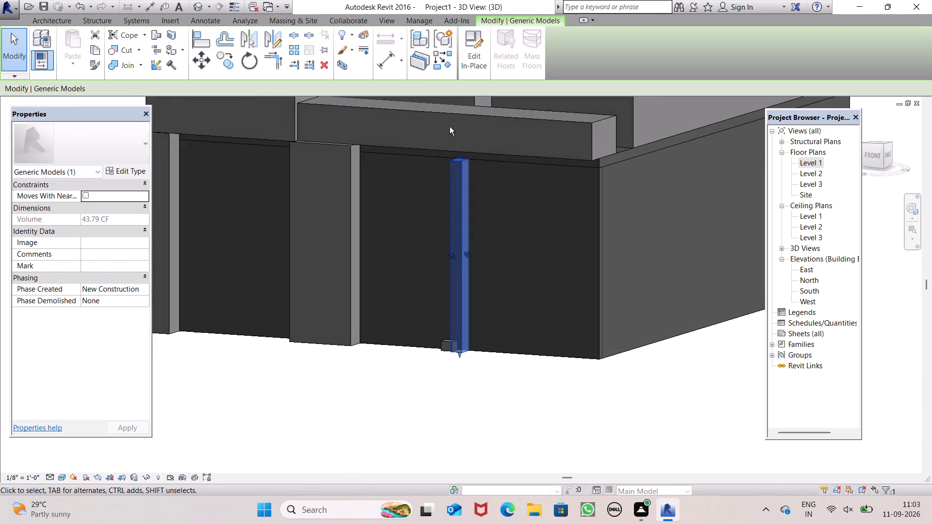
scroll(455, 155, "up", 13)
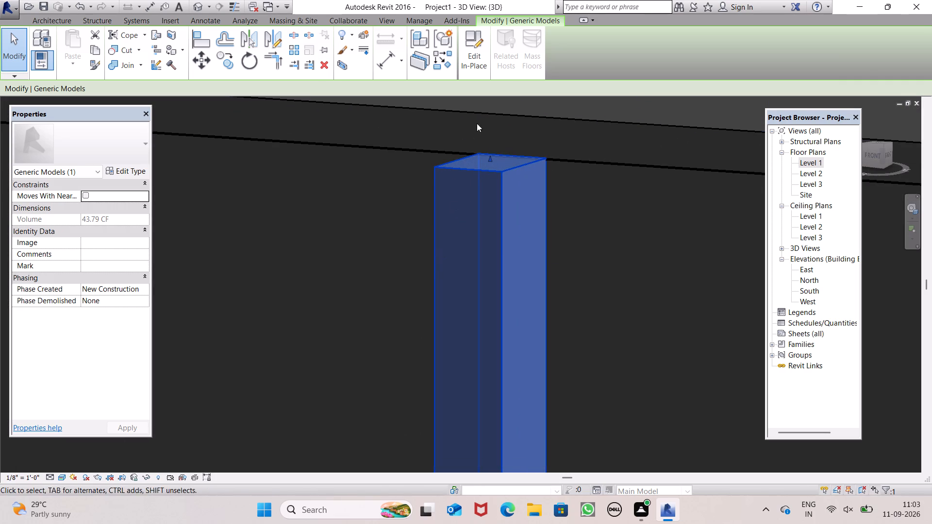
scroll(468, 147, "up", 1)
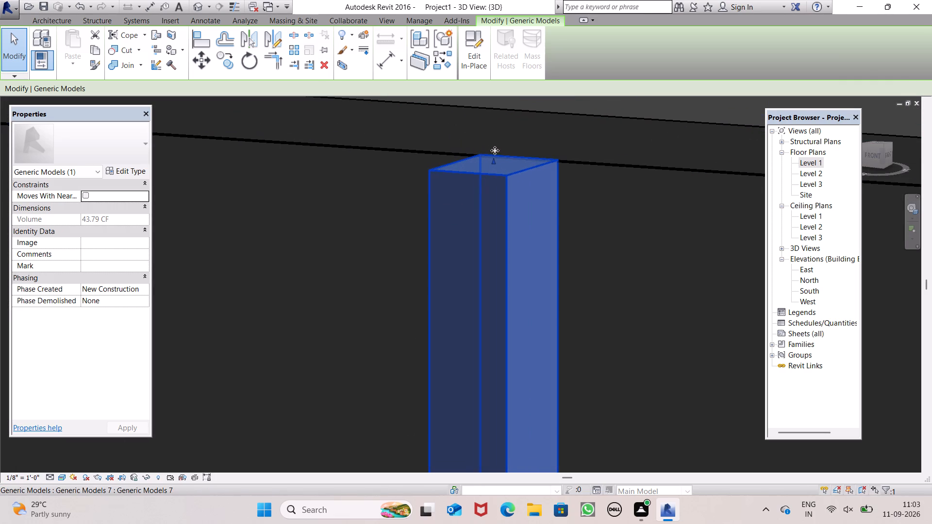
scroll(498, 155, "up", 5)
left_click_drag(489, 169, 489, 153)
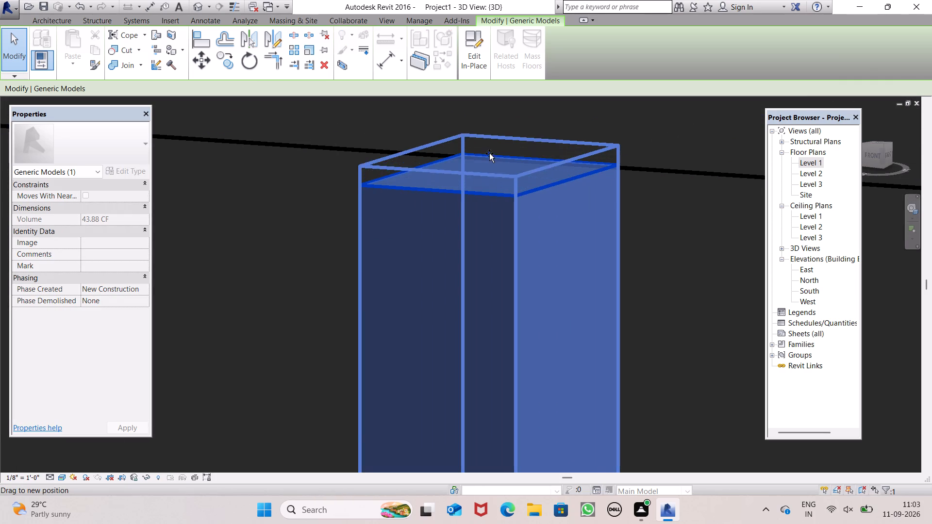
left_click_drag(489, 153, 497, 128)
Raise the column's top again until it reaches the projecting roof block.
scroll(506, 143, "down", 15)
middle_click_drag(528, 162, 516, 54)
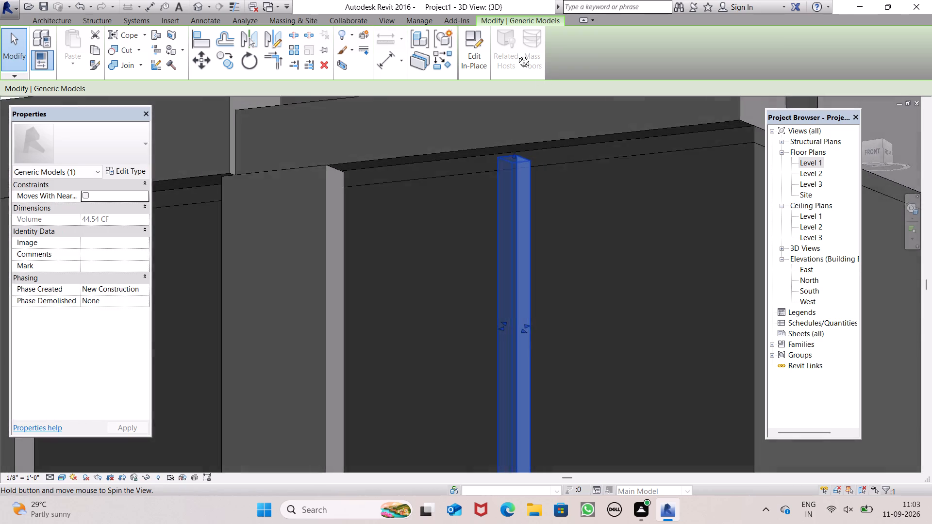
middle_click_drag(516, 54, 489, 23)
scroll(530, 136, "up", 7, "shift")
scroll(538, 142, "up", 7)
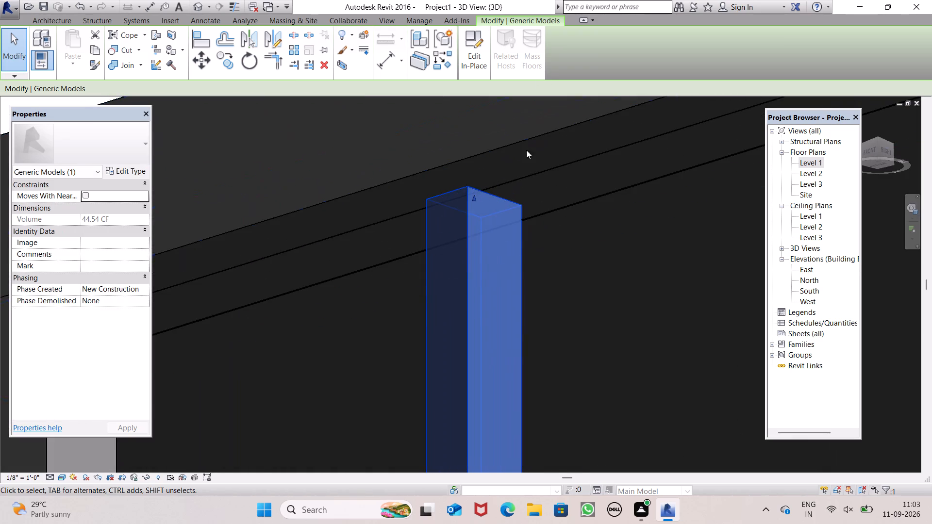
scroll(488, 166, "up", 5)
left_click_drag(462, 235, 459, 206)
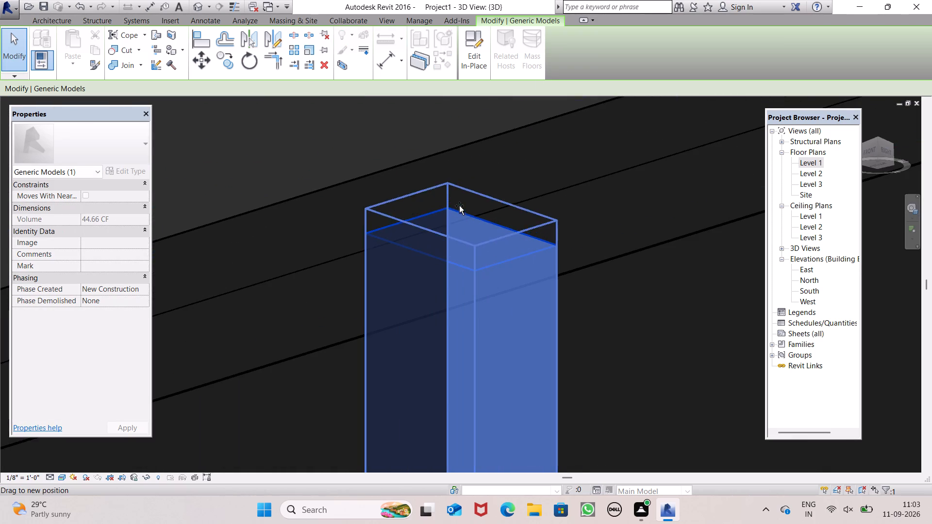
left_click_drag(459, 206, 459, 180)
scroll(463, 194, "down", 8)
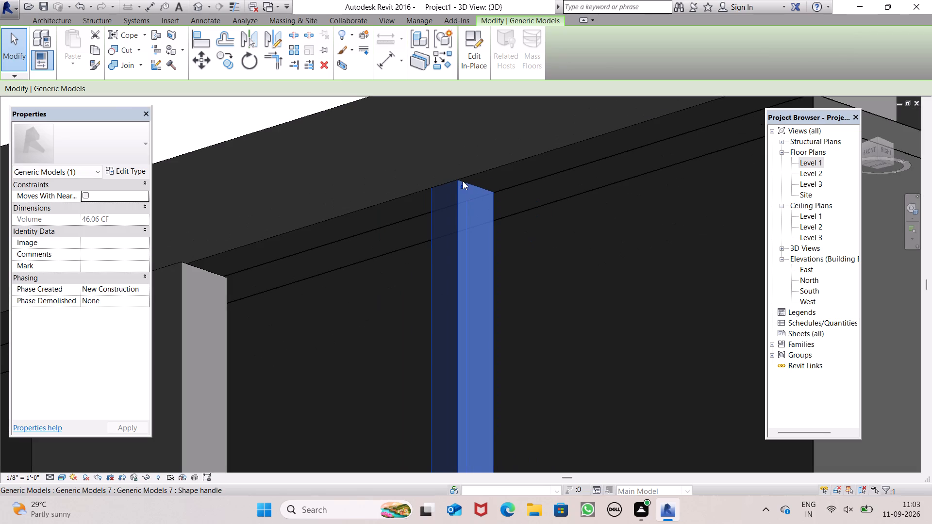
left_click(463, 182)
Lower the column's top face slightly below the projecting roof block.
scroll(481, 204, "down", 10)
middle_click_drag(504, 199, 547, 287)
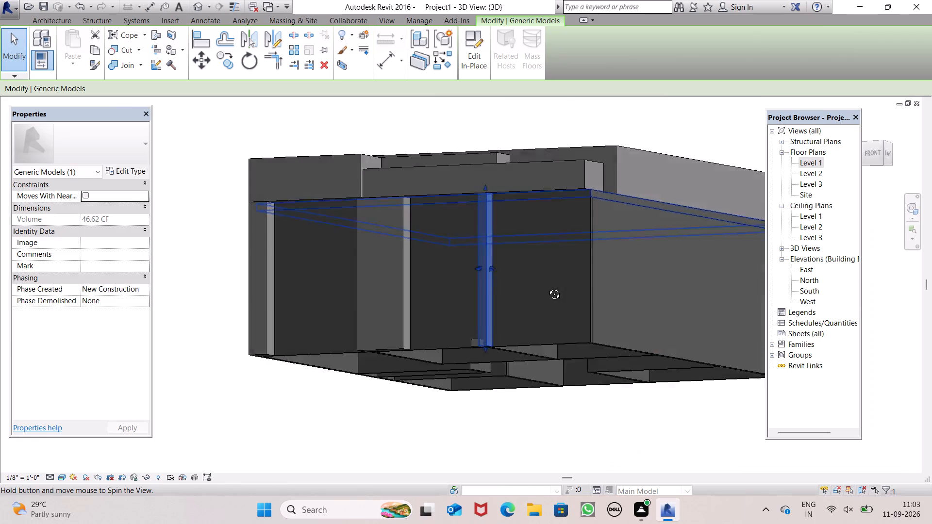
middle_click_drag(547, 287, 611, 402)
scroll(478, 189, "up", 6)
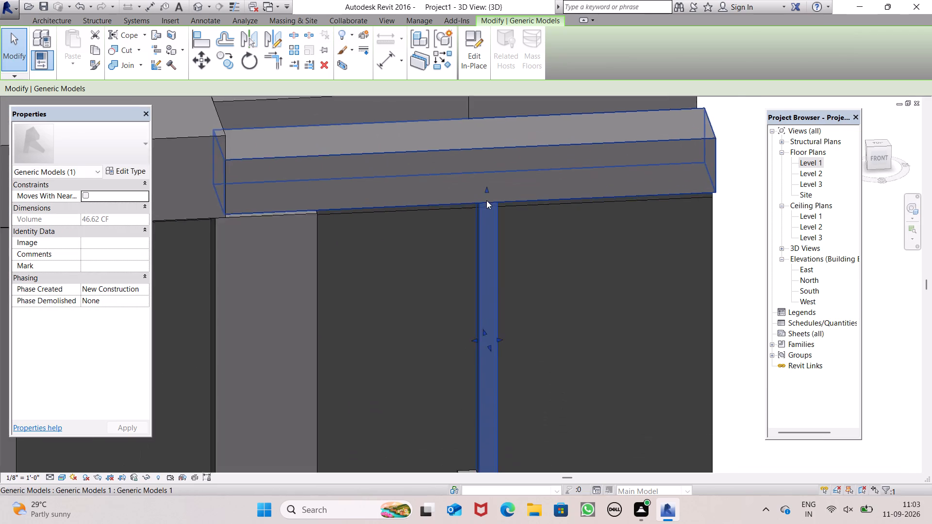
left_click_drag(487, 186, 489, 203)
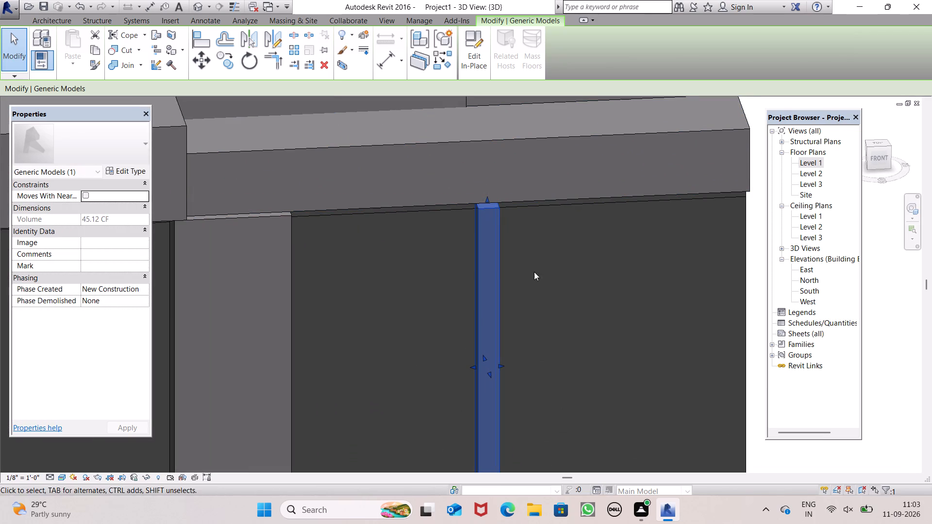
Raise the column's top face back up against the underside of the projecting roof block.
middle_click_drag(612, 320, 497, 146, "shift")
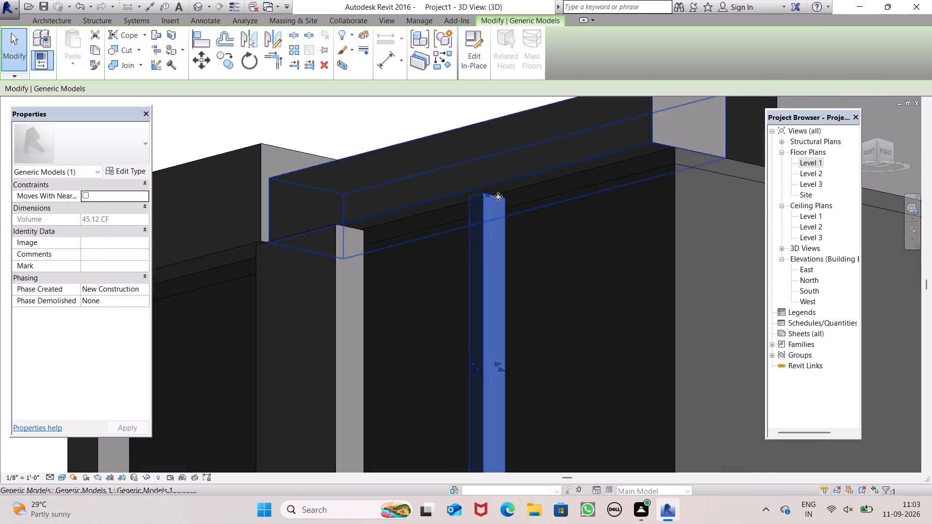
scroll(499, 197, "up", 8, "shift")
scroll(483, 190, "up", 13)
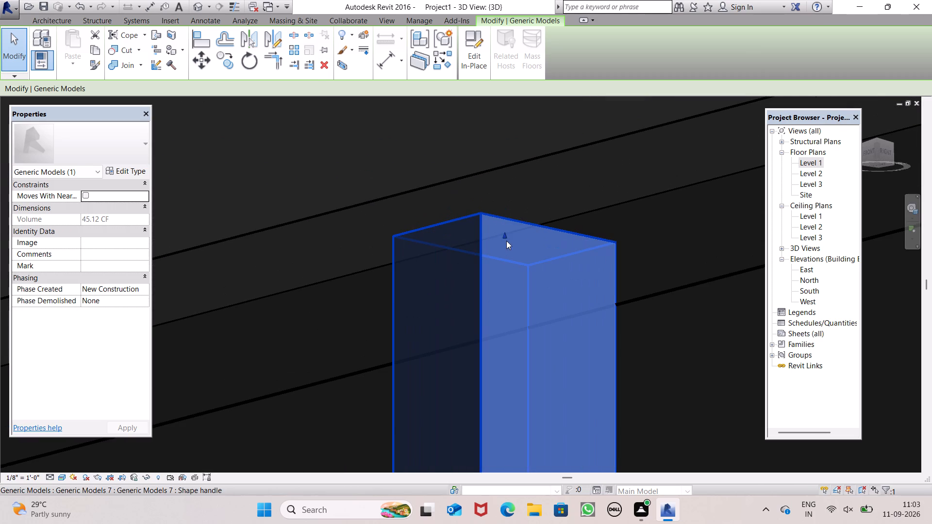
left_click_drag(505, 236, 508, 206)
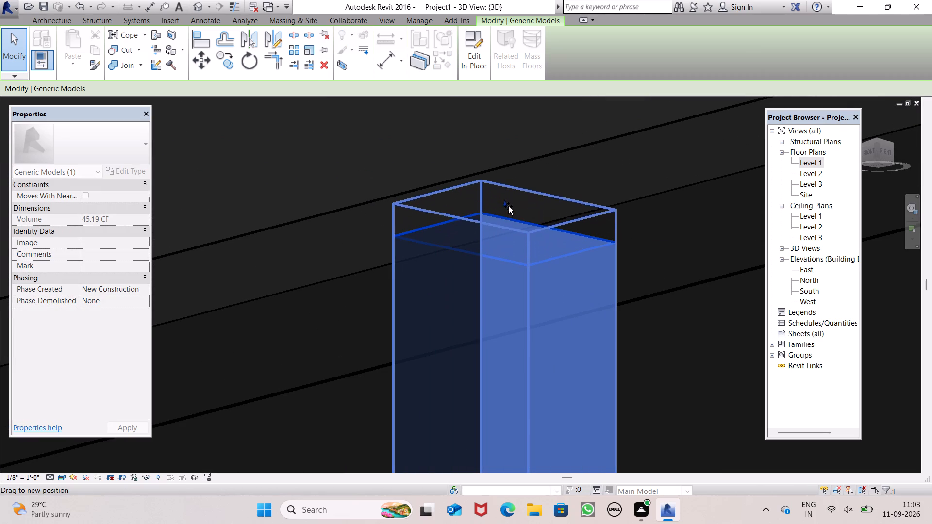
left_click_drag(508, 206, 512, 198)
Widen the column along the south wall by stretching its east face eastward to roughly twice its width.
scroll(502, 213, "down", 6)
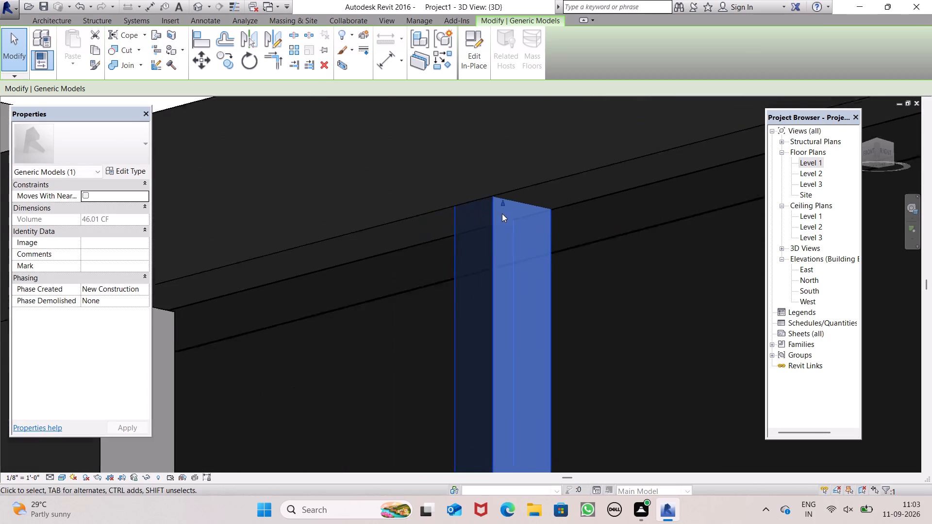
scroll(502, 213, "down", 14)
scroll(576, 251, "down", 2)
scroll(576, 255, "up", 3)
middle_click_drag(566, 301, 664, 424, "shift")
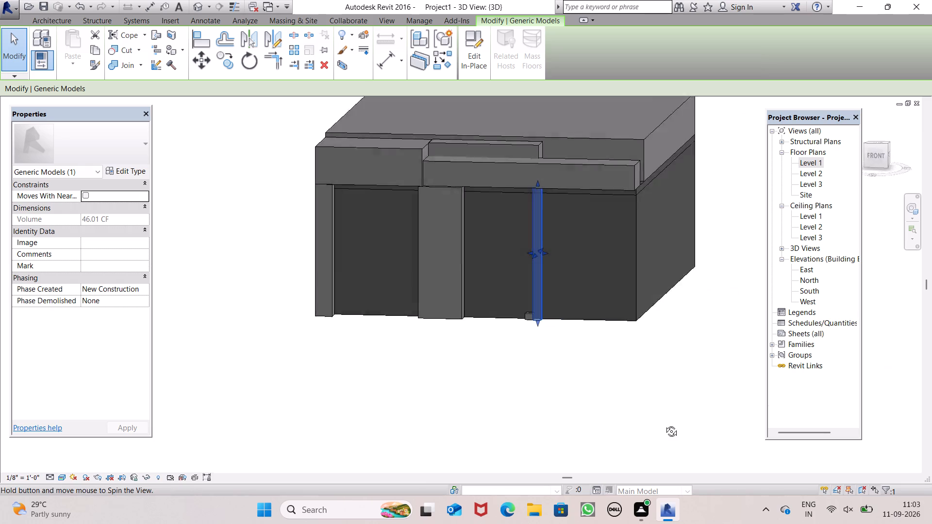
middle_click_drag(664, 424, 689, 433, "shift")
middle_click_drag(635, 342, 514, 382)
scroll(530, 270, "up", 8, "shift")
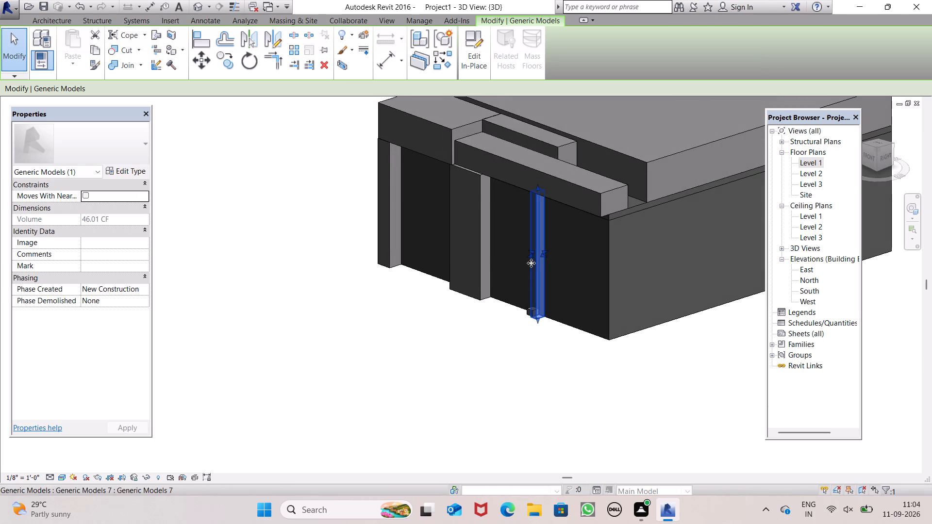
scroll(541, 260, "up", 9)
left_click_drag(538, 241, 561, 250)
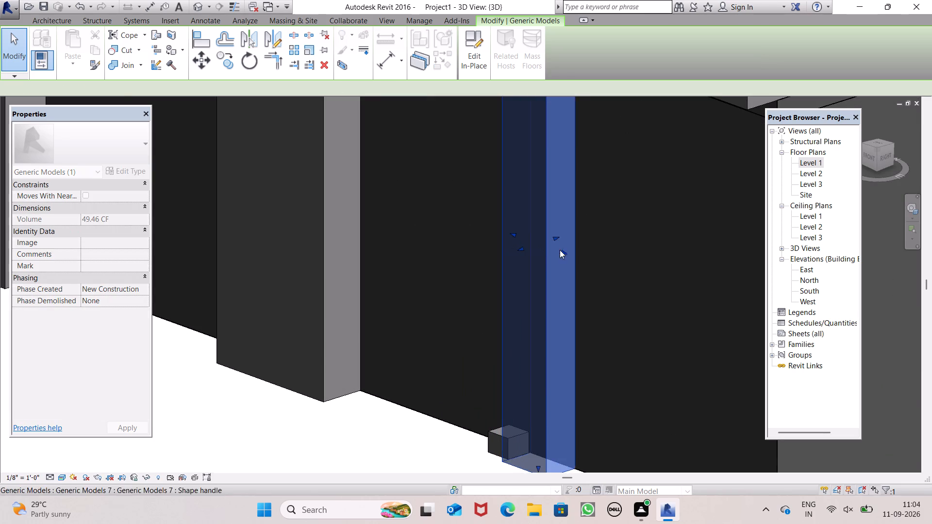
Deepen the column by stretching its south face outward from the wall, and deselect it.
scroll(622, 257, "down", 10)
middle_click_drag(594, 290, 643, 361)
scroll(602, 238, "down", 6)
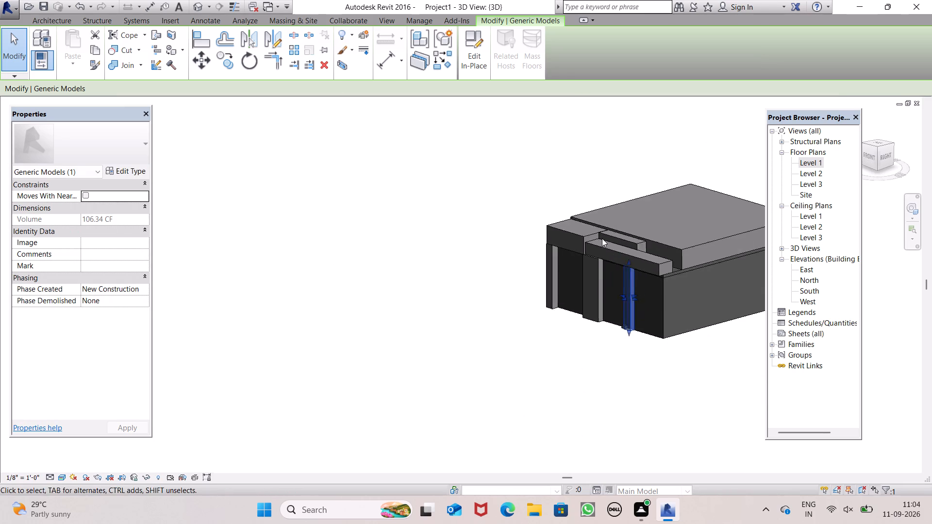
middle_click_drag(638, 324, 754, 440, "shift")
scroll(617, 314, "up", 9)
scroll(669, 150, "up", 1)
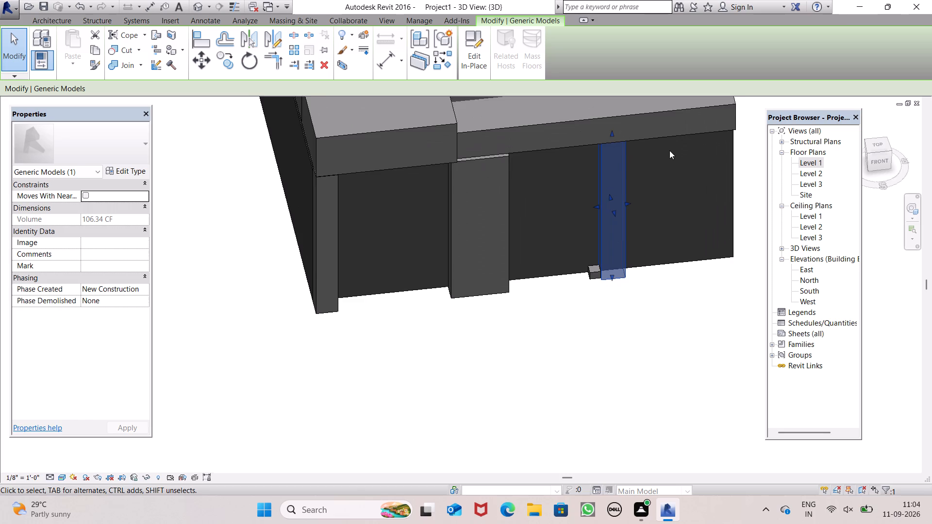
scroll(669, 150, "up", 4)
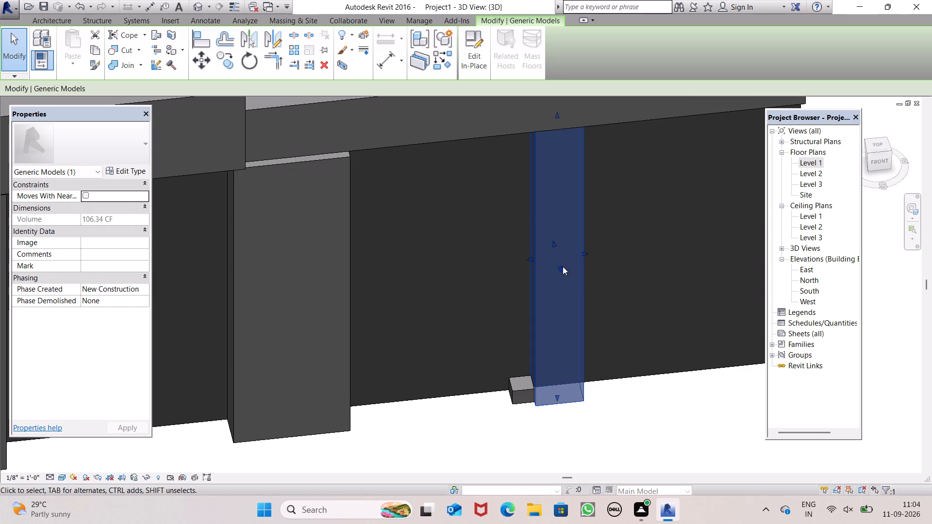
left_click_drag(563, 266, 566, 277)
left_click(643, 426)
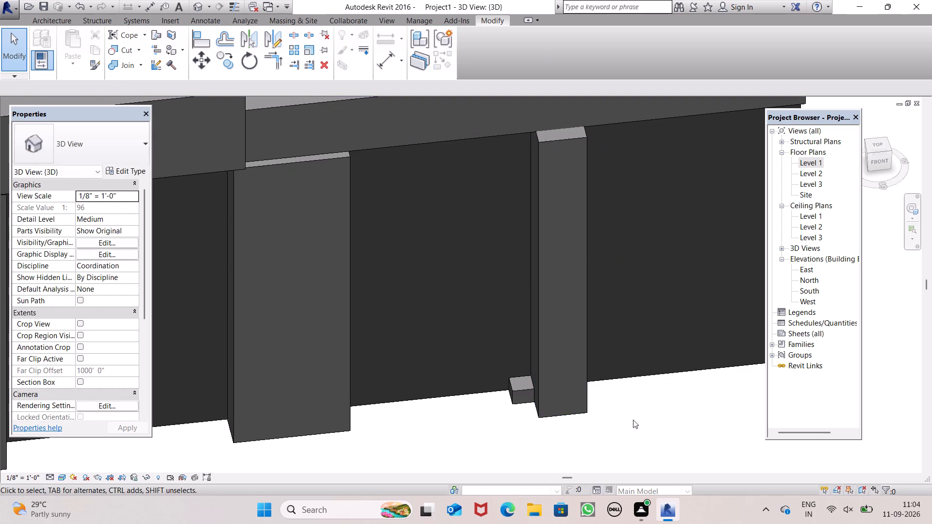
Reselect the column, pull its south face back slightly toward the wall, and deselect it.
middle_click_drag(595, 411, 653, 482)
left_click(566, 394)
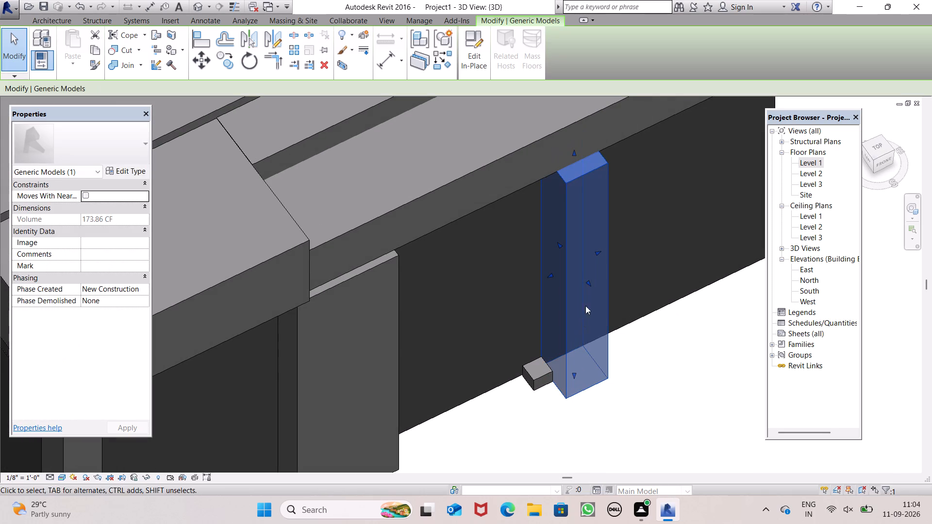
left_click_drag(588, 280, 583, 279)
left_click(679, 393)
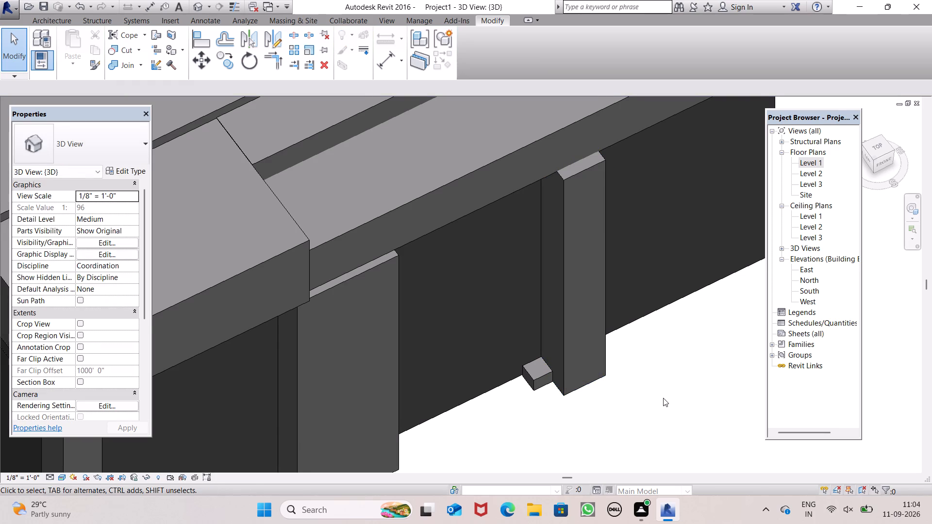
Select the small block beside the eastern column on the south wall and stretch its top face up close to the roof block.
middle_click_drag(663, 398, 625, 419)
left_click(511, 370)
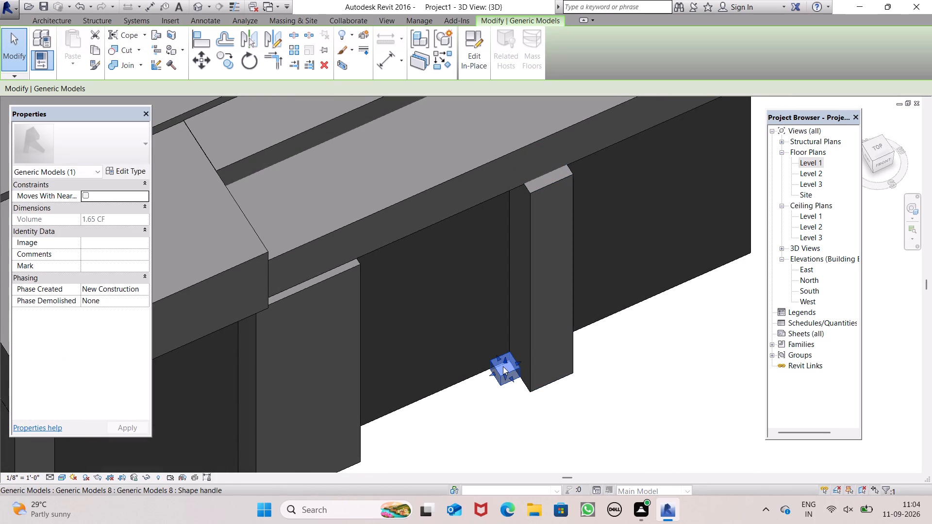
left_click_drag(506, 359, 495, 195)
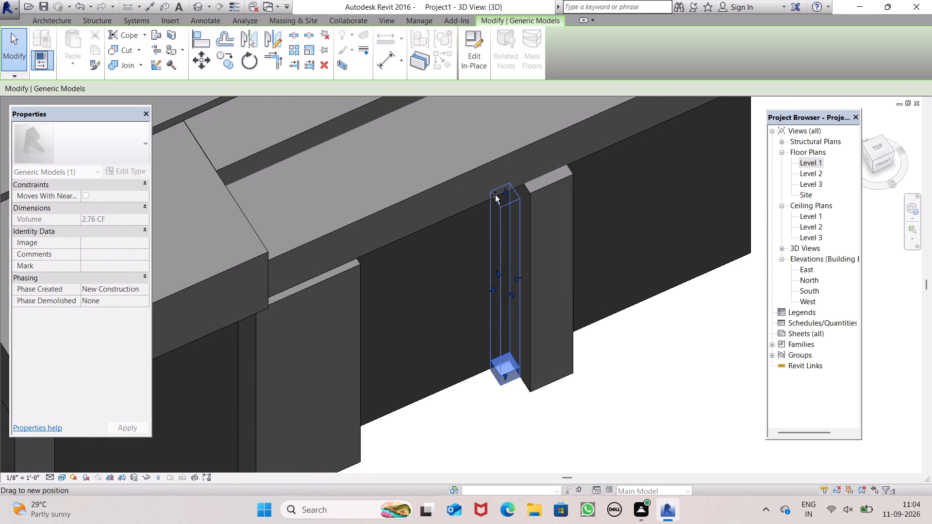
left_click_drag(495, 195, 496, 196)
middle_click_drag(516, 257, 486, 119)
scroll(496, 129, "up", 8)
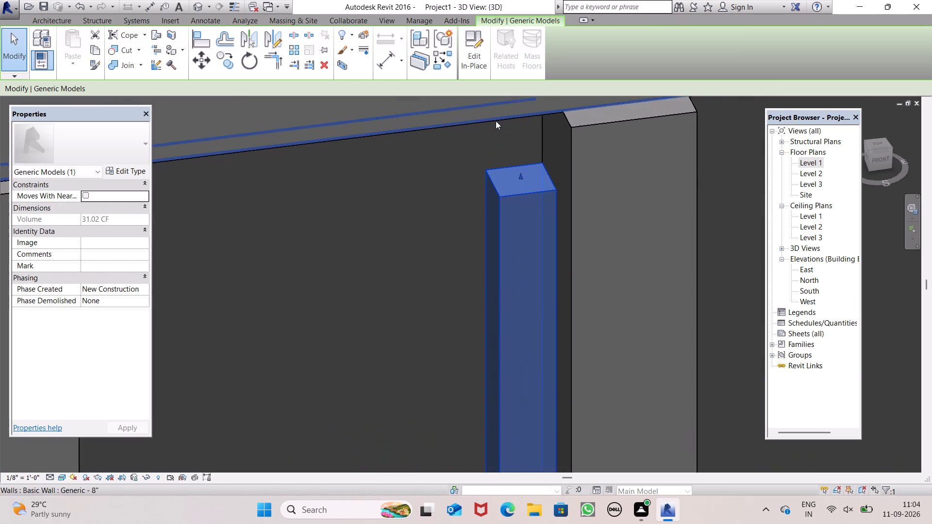
left_click_drag(526, 185, 523, 131)
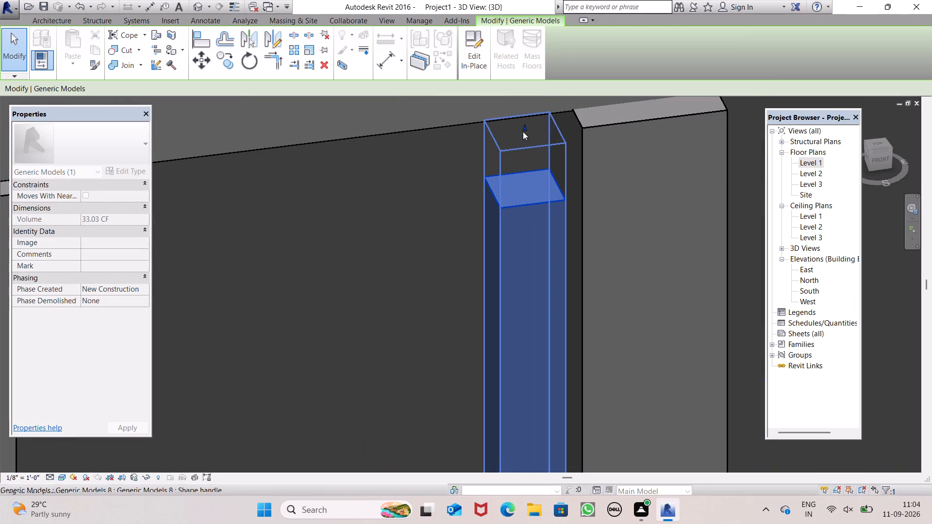
middle_click_drag(536, 202, 529, 176)
scroll(529, 189, "up", 1)
scroll(536, 251, "down", 8)
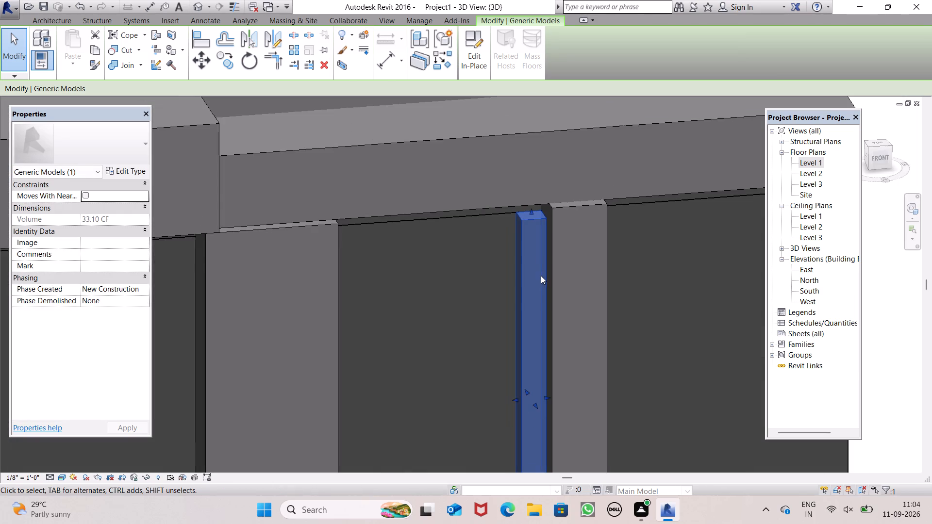
Raise the thin column's top face further until it meets the underside of the projecting roof block, and deselect it.
middle_click_drag(543, 280, 525, 125)
scroll(526, 130, "up", 8, "shift")
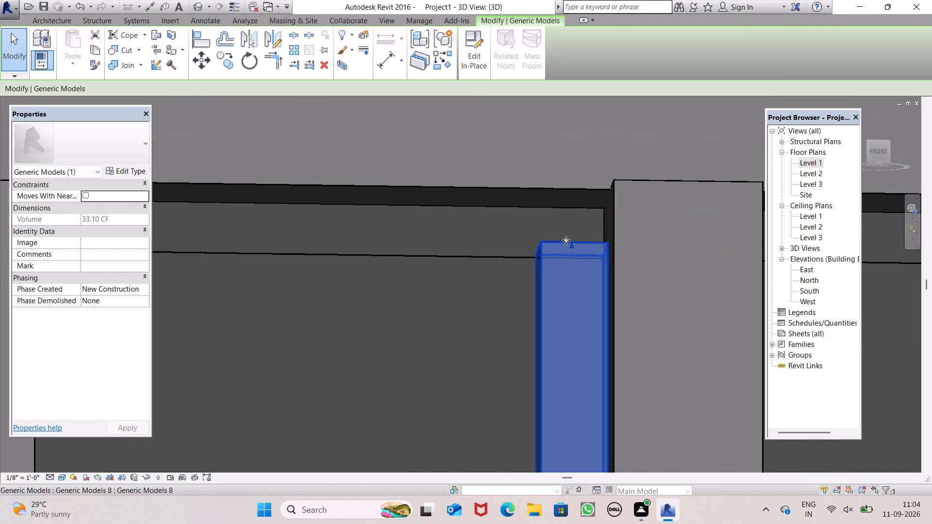
left_click_drag(573, 244, 573, 231)
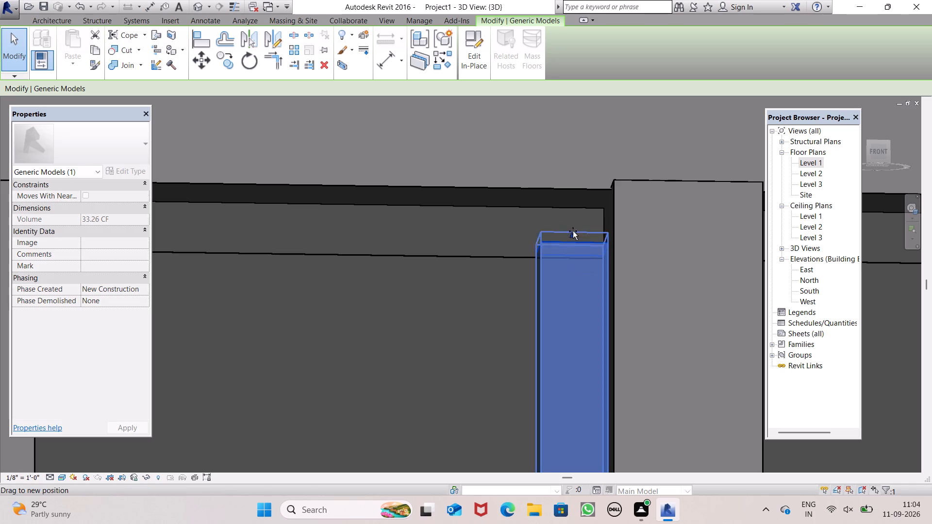
left_click_drag(573, 231, 579, 200)
scroll(615, 209, "down", 1)
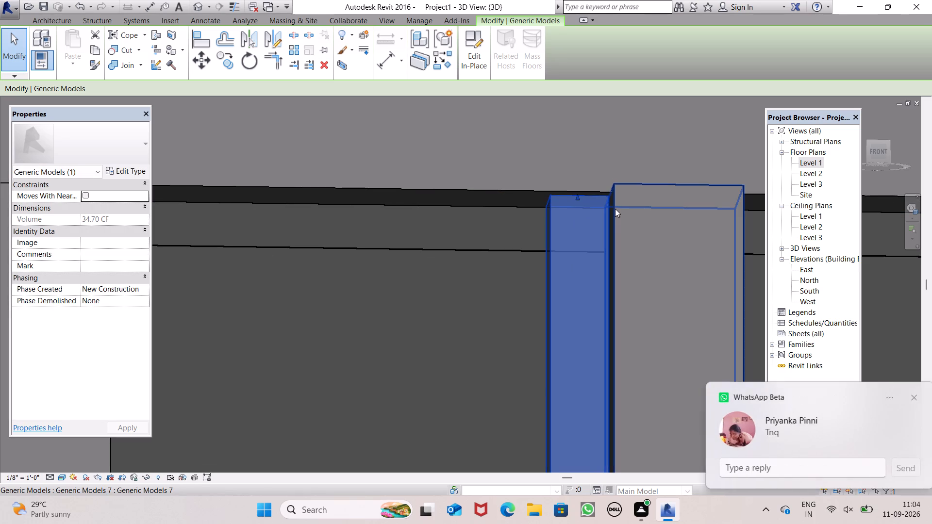
scroll(615, 209, "down", 7)
left_click(905, 399)
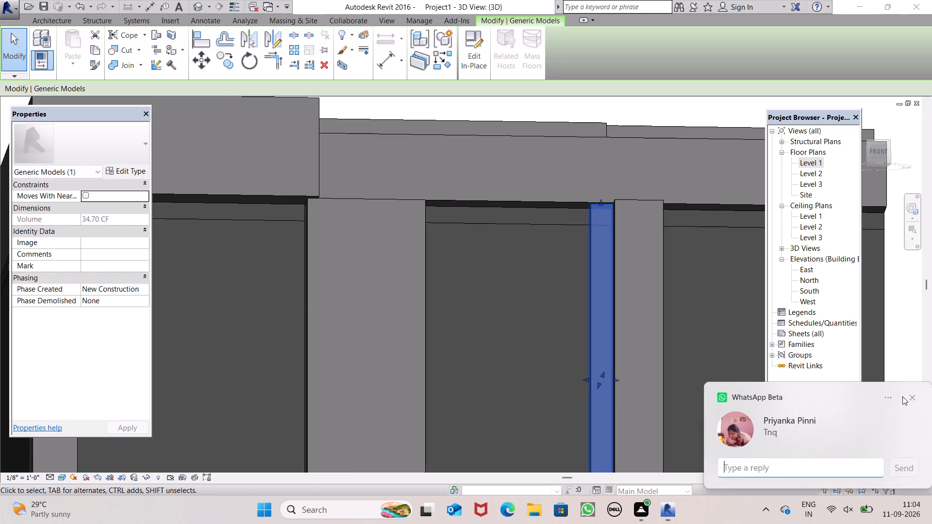
scroll(615, 222, "down", 9)
middle_click_drag(609, 203, 623, 276)
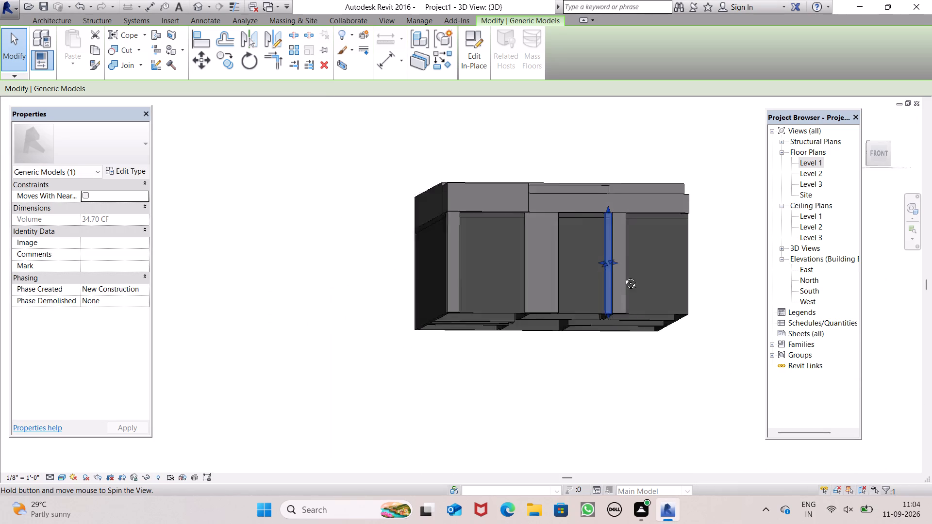
middle_click_drag(623, 276, 621, 363)
left_click(618, 370)
Examine the south front from several angles to check its columns and projecting roof blocks.
scroll(634, 279, "up", 1)
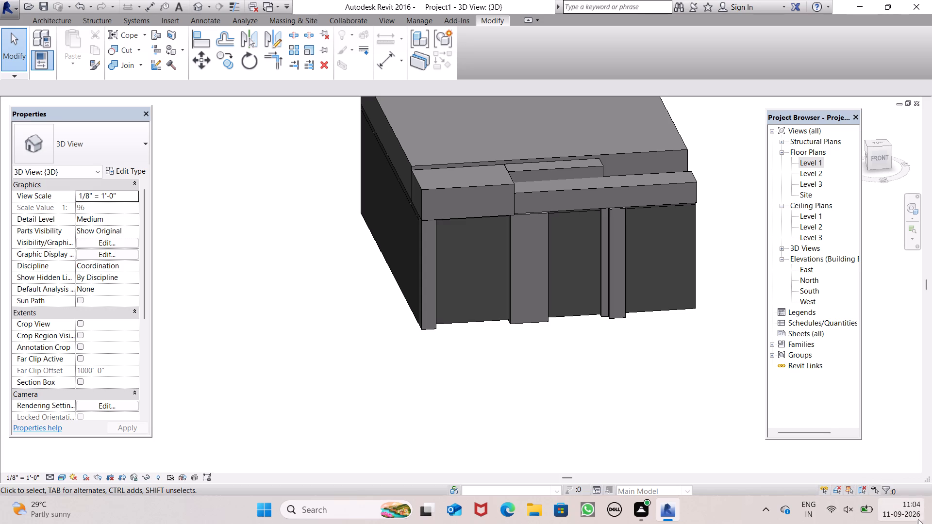
scroll(931, 486, "up", 1)
scroll(661, 239, "up", 3)
scroll(748, 292, "down", 5)
middle_click_drag(738, 291, 654, 326)
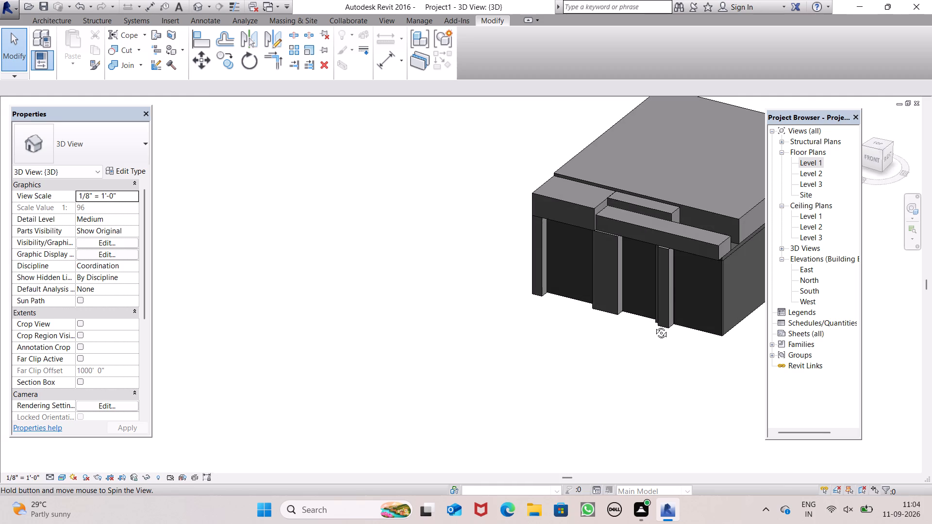
middle_click_drag(654, 326, 664, 263)
scroll(542, 300, "up", 2)
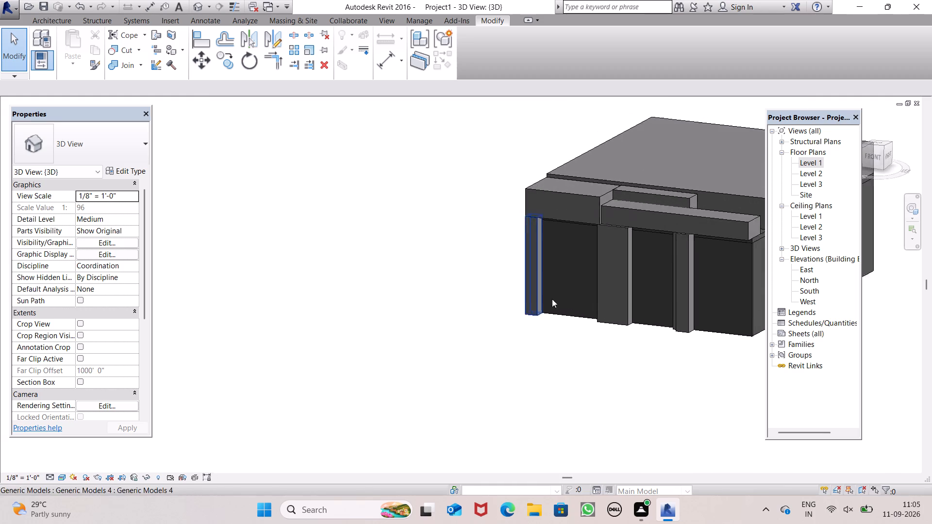
scroll(552, 299, "up", 4)
scroll(619, 293, "down", 6)
middle_click_drag(623, 300, 632, 420)
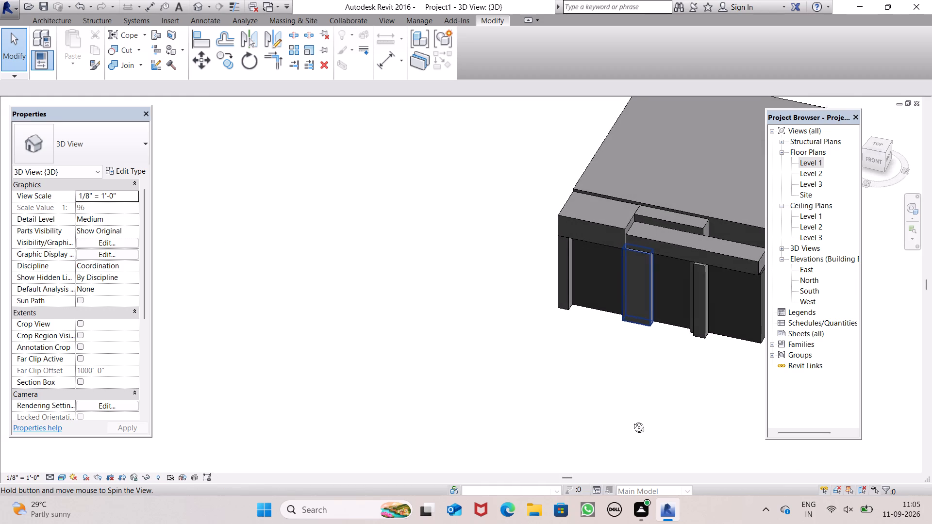
middle_click_drag(632, 420, 632, 391)
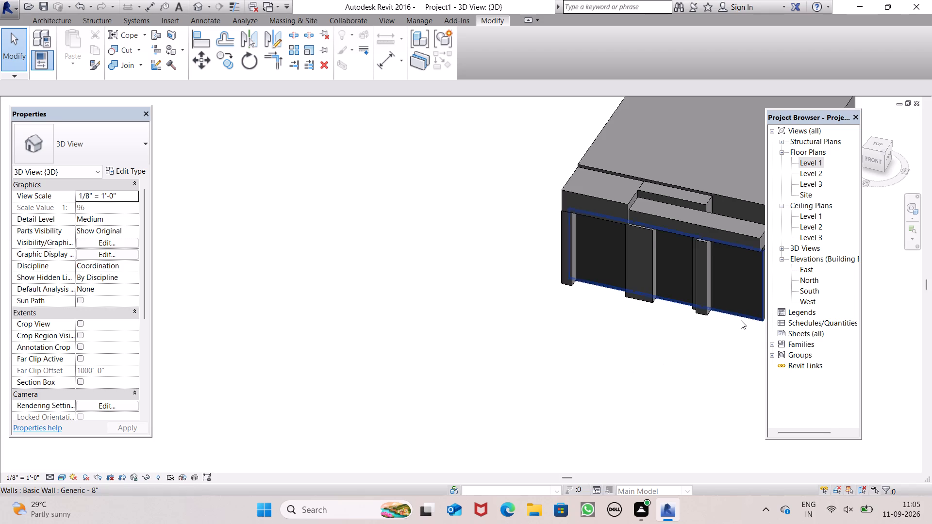
scroll(712, 311, "down", 1)
middle_click_drag(746, 303, 782, 195, "shift")
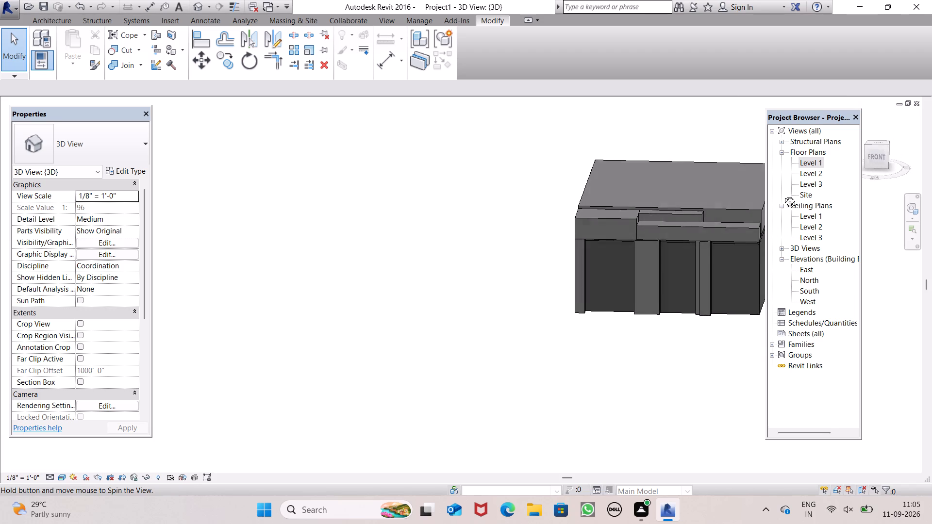
middle_click_drag(782, 195, 783, 191, "shift")
scroll(670, 262, "up", 2)
scroll(670, 260, "down", 5)
middle_click_drag(691, 266, 691, 193)
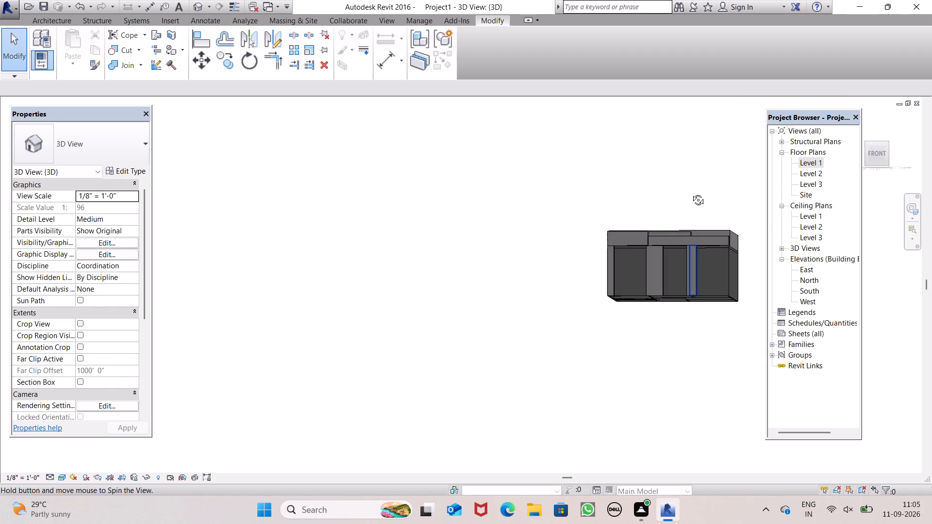
middle_click_drag(691, 193, 691, 202)
middle_click_drag(683, 274, 689, 332)
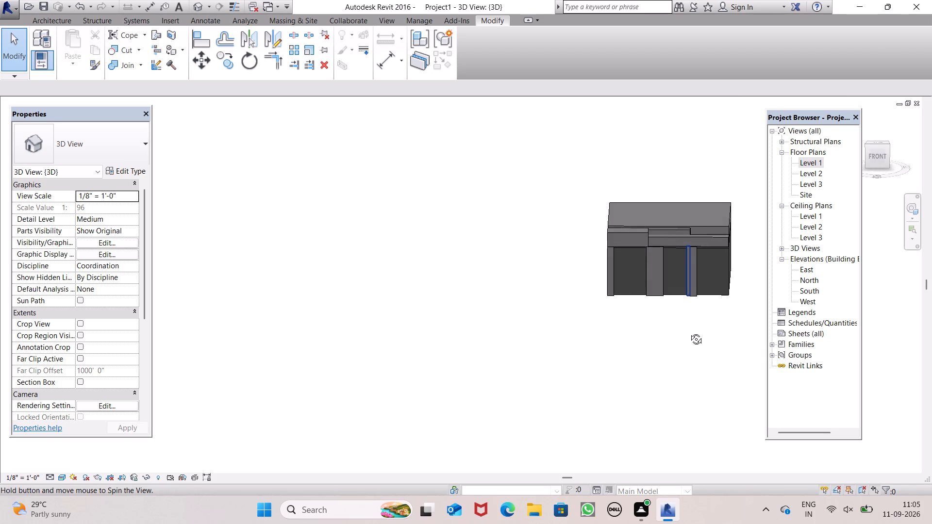
middle_click_drag(689, 332, 676, 321)
Shift the wider eastern column away from the thin one by stretching its east face eastward and pulling its west face after it.
scroll(707, 276, "up", 6)
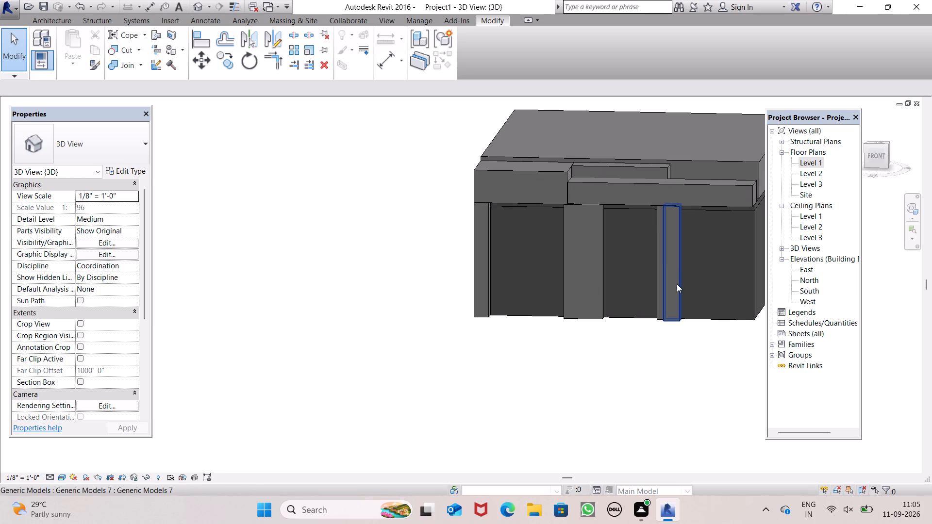
left_click(676, 284)
middle_click_drag(705, 300, 607, 389)
scroll(588, 381, "up", 3)
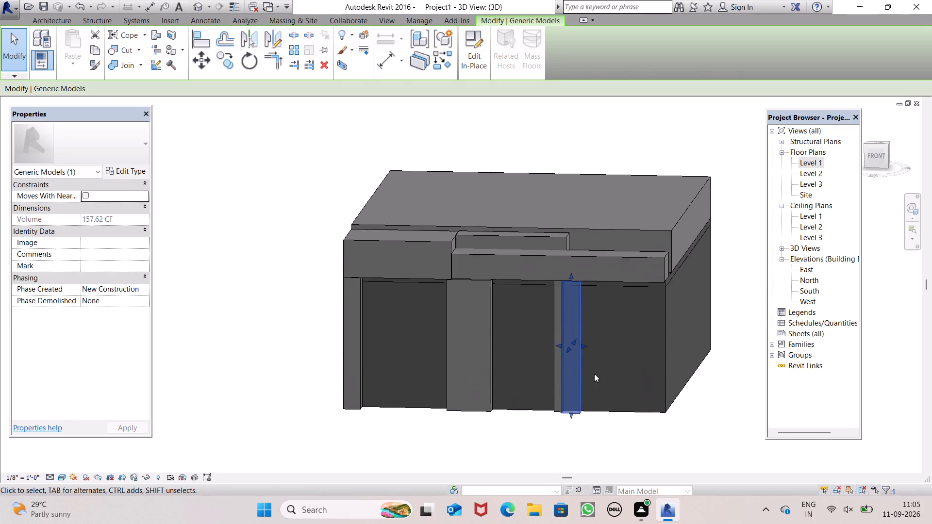
scroll(594, 374, "up", 5)
left_click_drag(562, 314, 606, 326)
left_click_drag(507, 311, 543, 319)
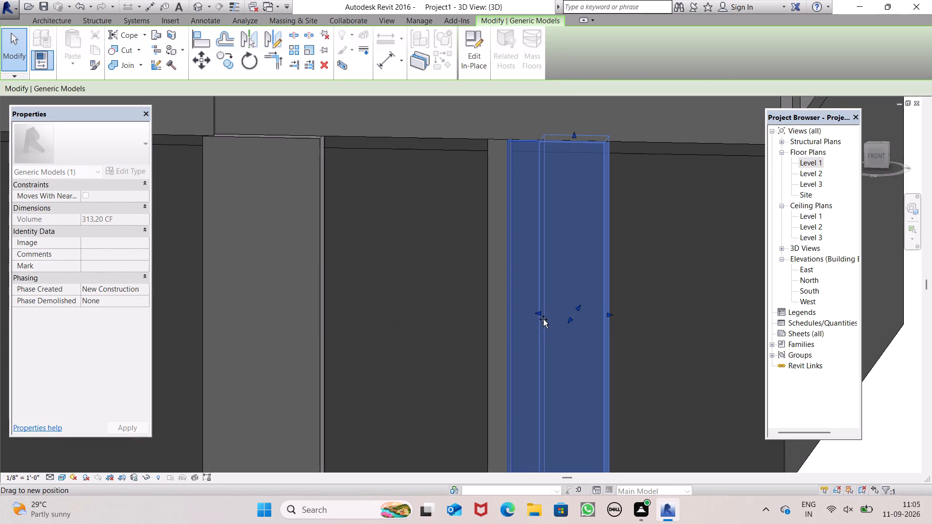
left_click_drag(543, 319, 545, 321)
Select the thin column and stretch its east face eastward until it meets the west face of the shifted column.
left_click(507, 344)
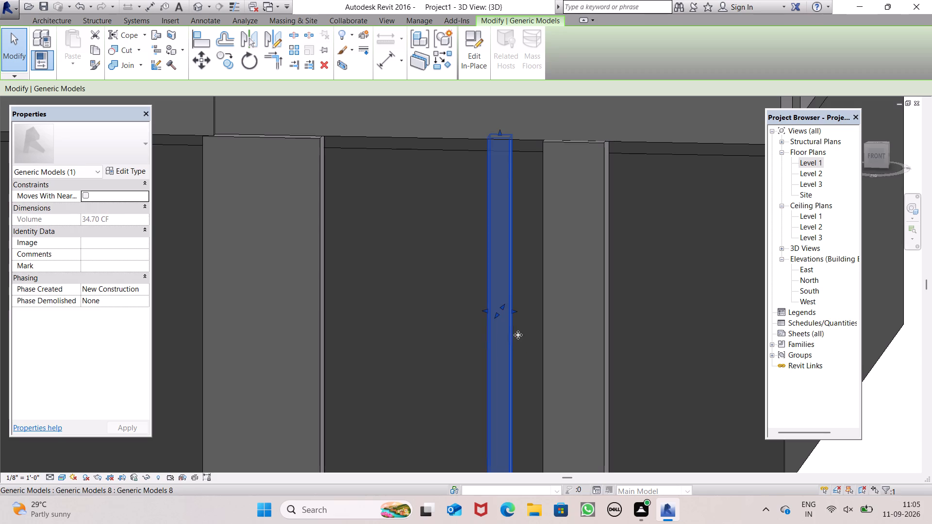
left_click_drag(513, 311, 543, 320)
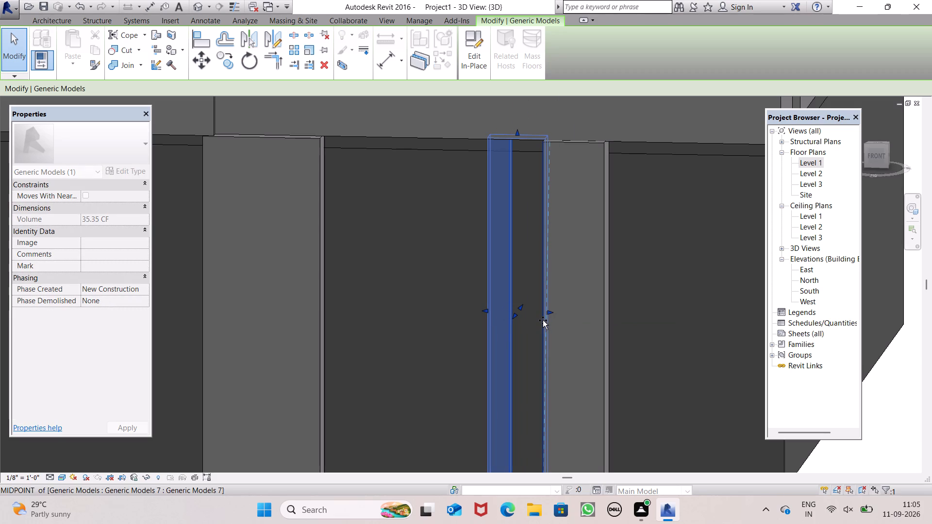
left_click_drag(543, 320, 542, 323)
left_click_drag(542, 323, 540, 323)
scroll(531, 333, "up", 8)
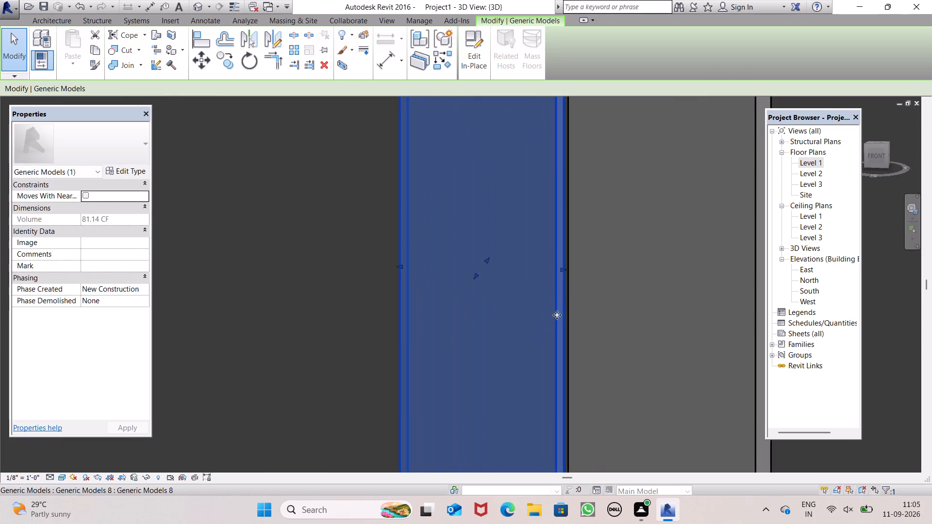
left_click_drag(561, 268, 563, 270)
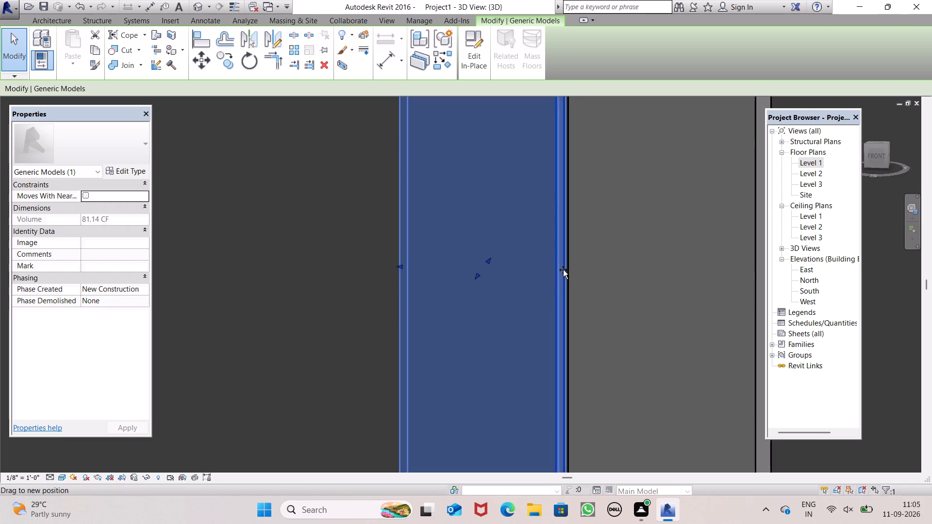
left_click_drag(563, 270, 566, 271)
scroll(565, 284, "down", 4)
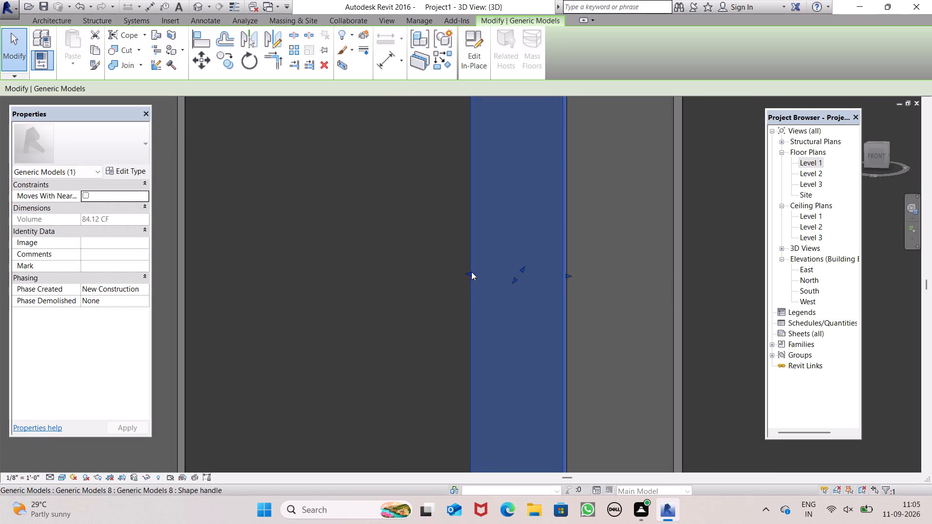
Narrow the thin column by pulling its west face eastward to roughly half the width, and deselect it.
left_click_drag(468, 272, 510, 287)
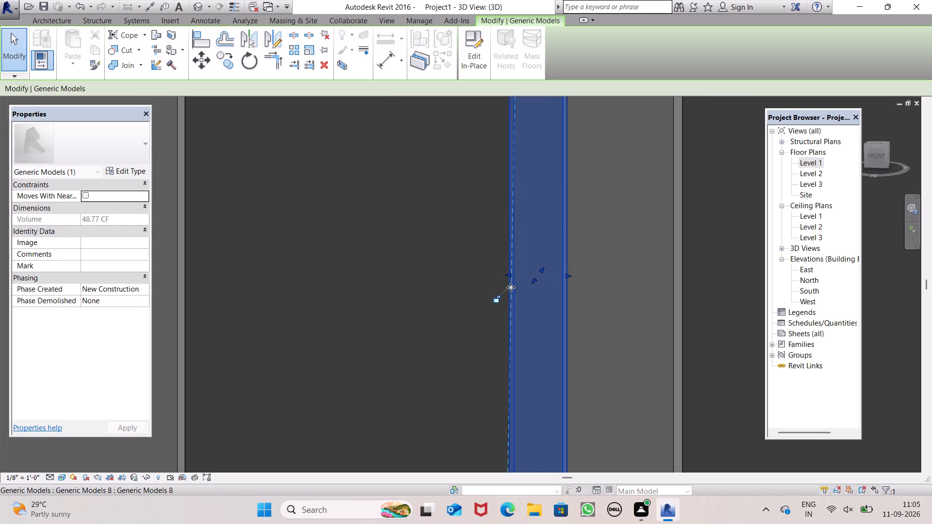
scroll(511, 288, "down", 15)
left_click(588, 379)
middle_click_drag(570, 329, 609, 439, "shift")
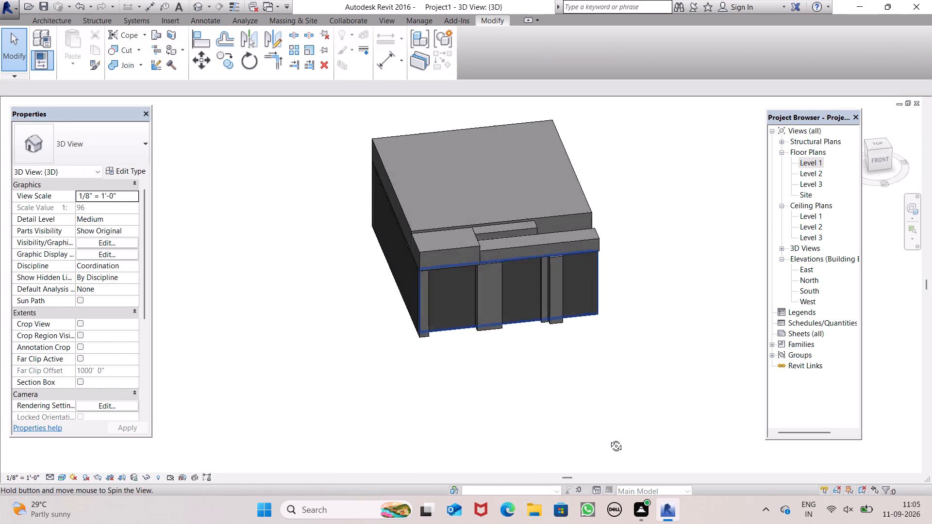
middle_click_drag(609, 439, 590, 467, "shift")
left_click(589, 409)
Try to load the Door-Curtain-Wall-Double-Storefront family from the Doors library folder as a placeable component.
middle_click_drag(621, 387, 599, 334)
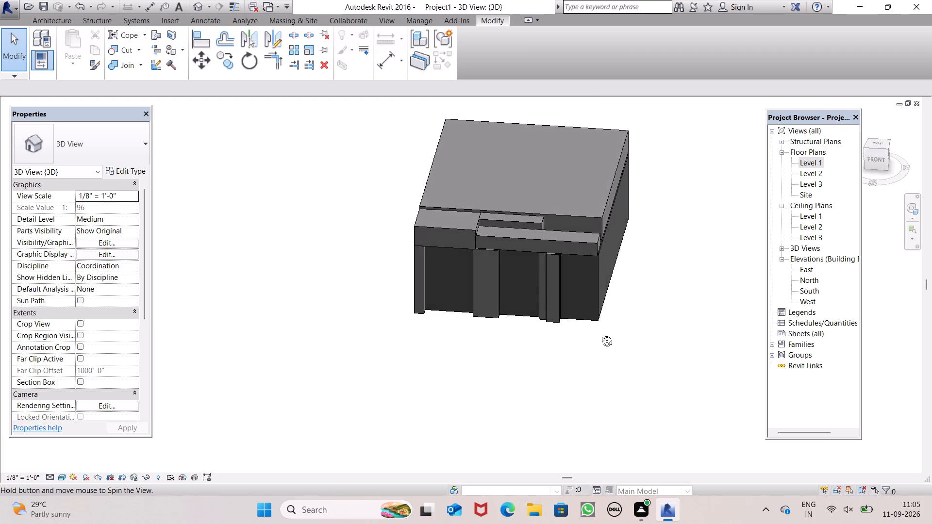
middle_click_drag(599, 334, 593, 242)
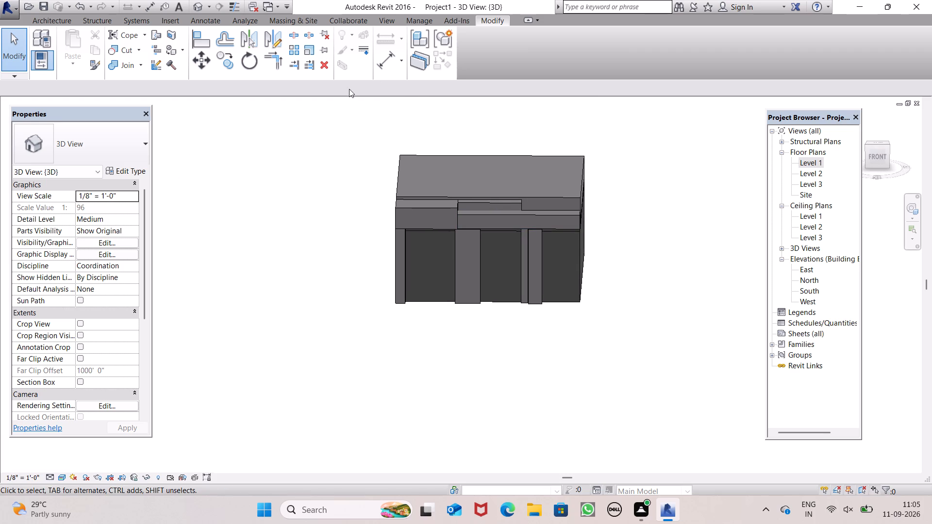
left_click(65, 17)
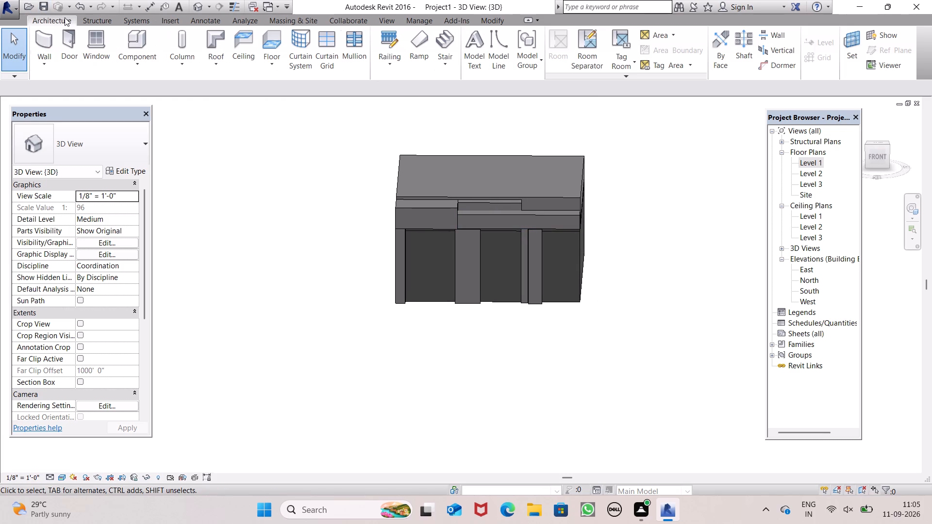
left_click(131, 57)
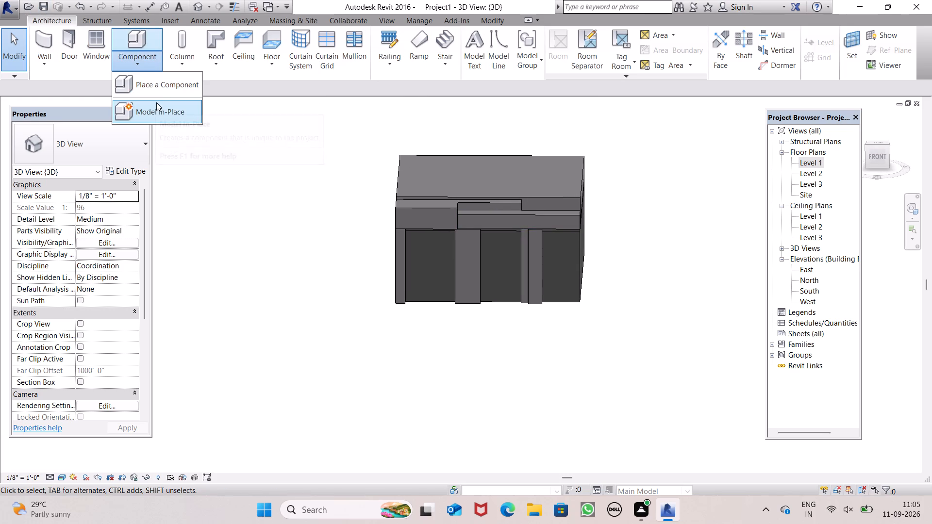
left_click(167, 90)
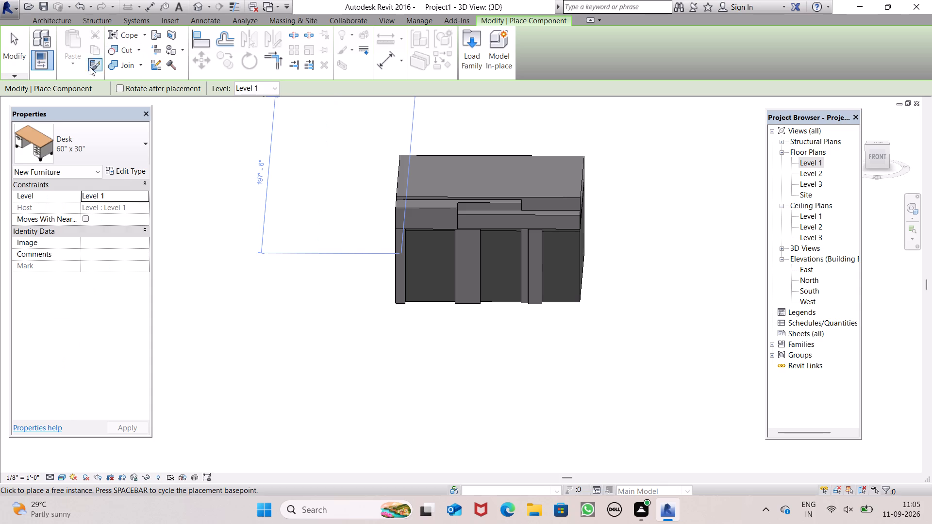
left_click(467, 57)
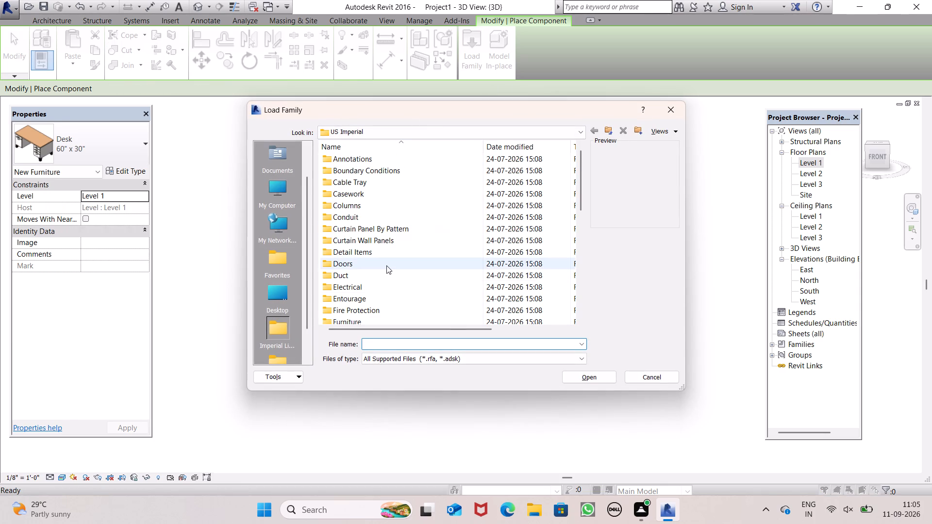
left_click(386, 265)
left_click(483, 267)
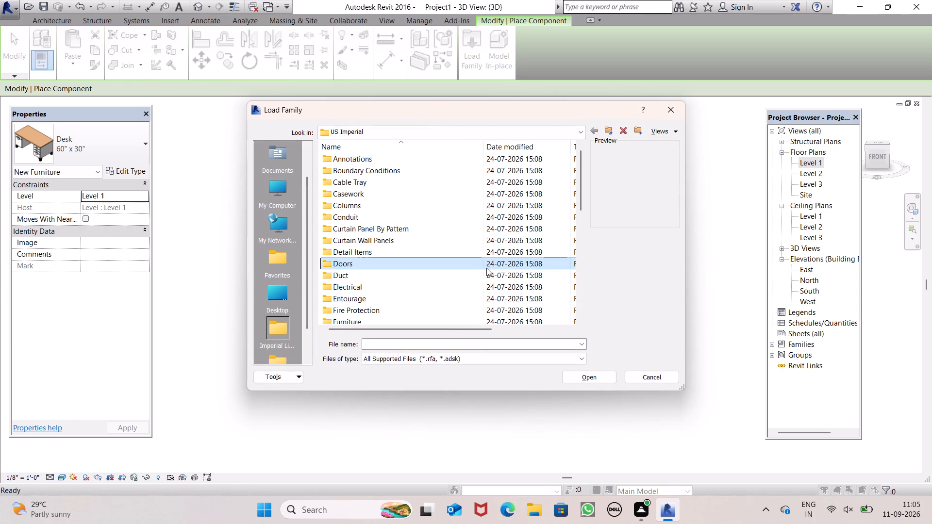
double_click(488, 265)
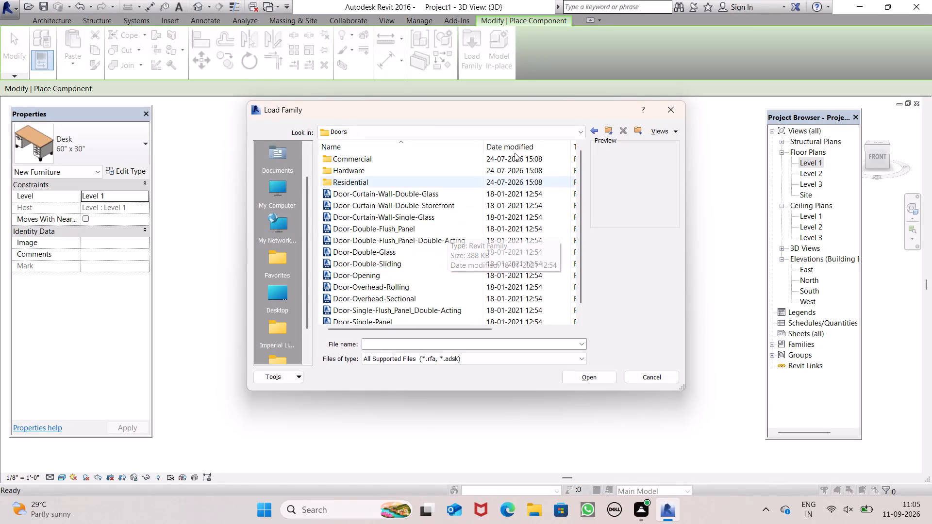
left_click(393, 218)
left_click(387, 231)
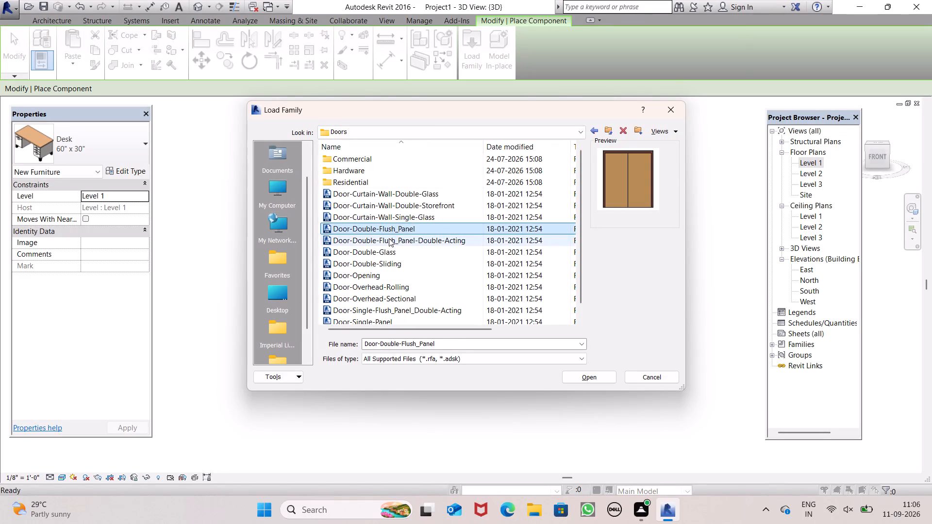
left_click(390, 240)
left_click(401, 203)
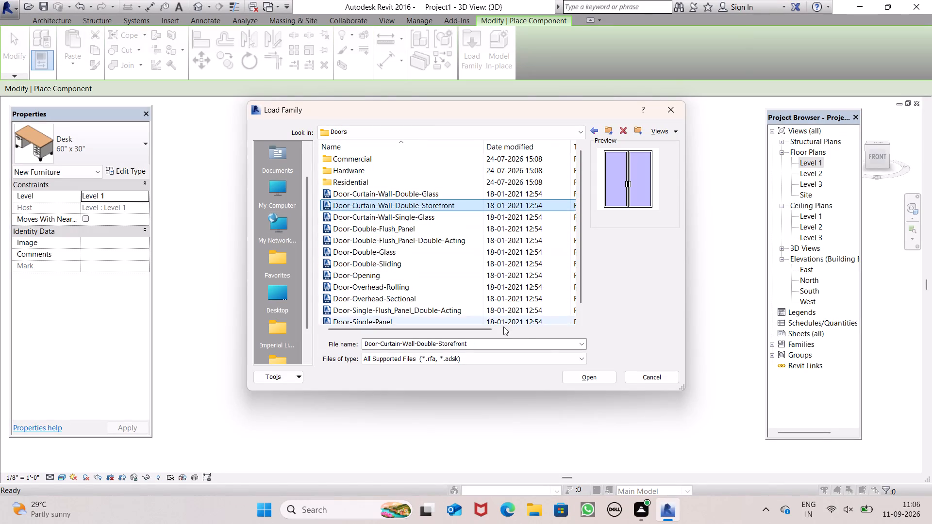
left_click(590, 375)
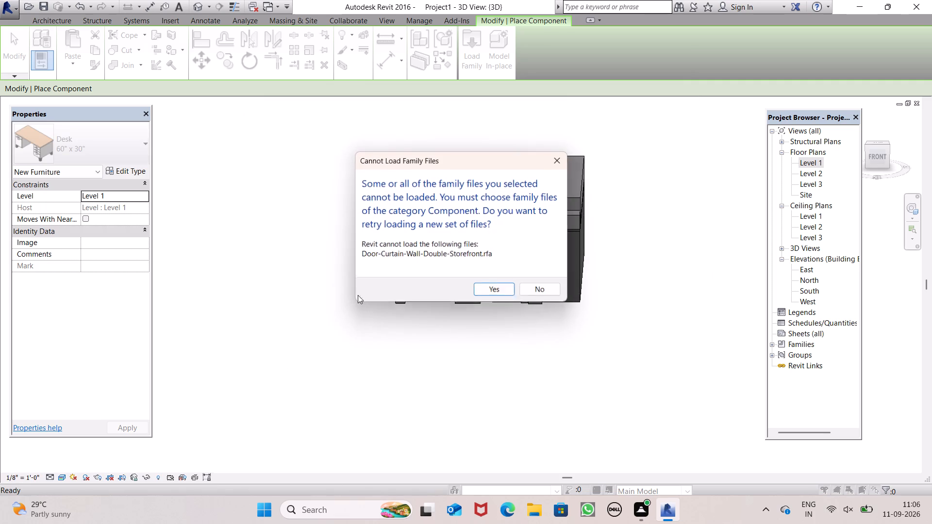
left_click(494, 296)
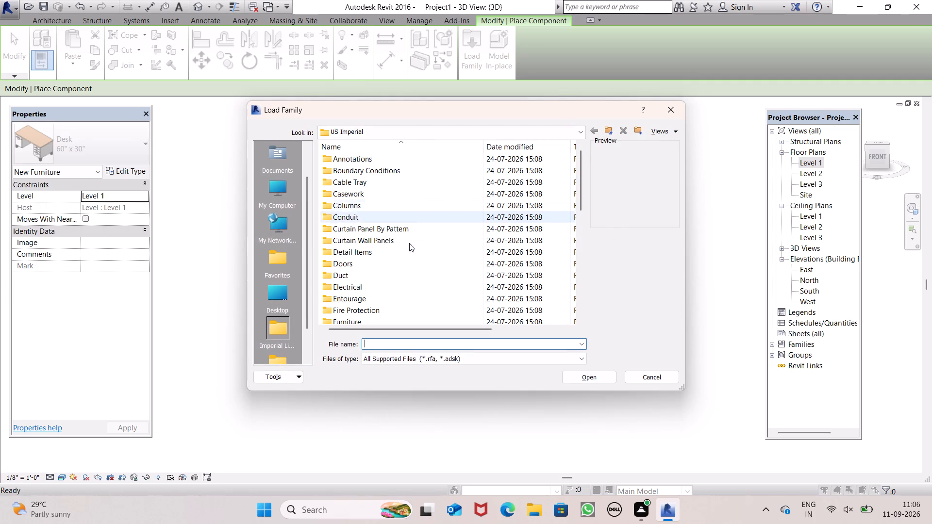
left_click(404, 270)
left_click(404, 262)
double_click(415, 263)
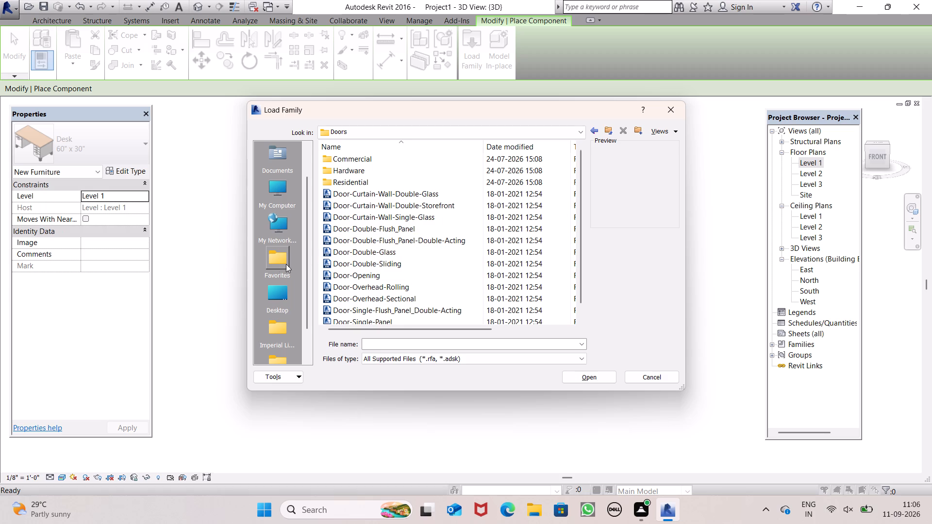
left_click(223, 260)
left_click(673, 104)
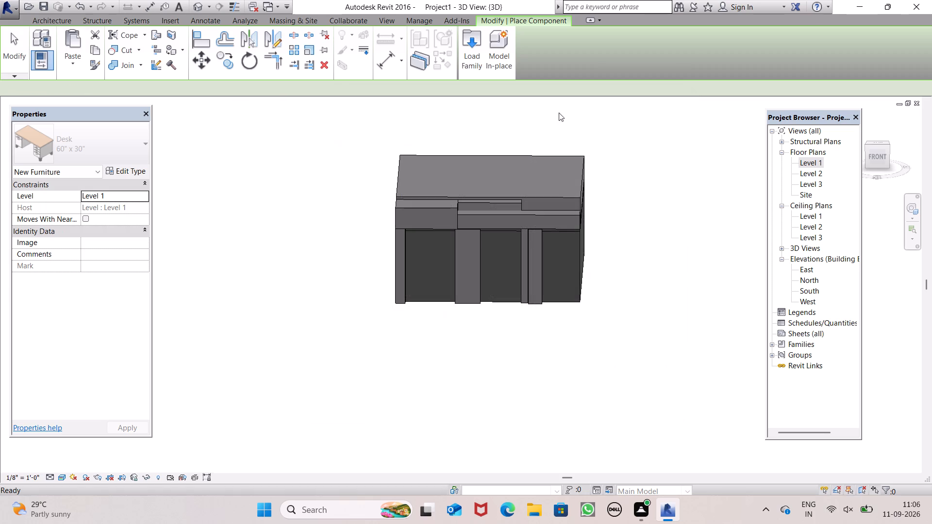
Load the Door-Double-Glass family for door placement, with its 72" x 84" type.
left_click(58, 13)
left_click(59, 18)
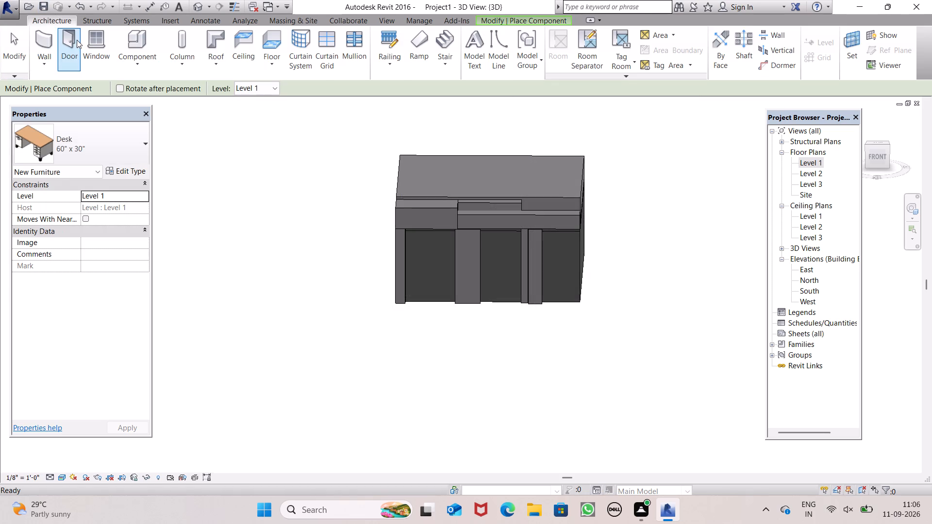
left_click(70, 43)
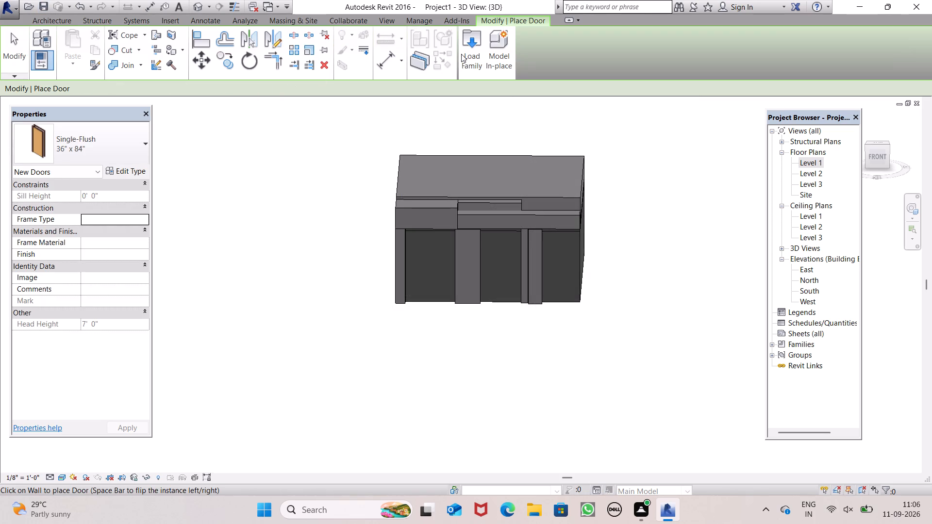
left_click(466, 51)
double_click(379, 261)
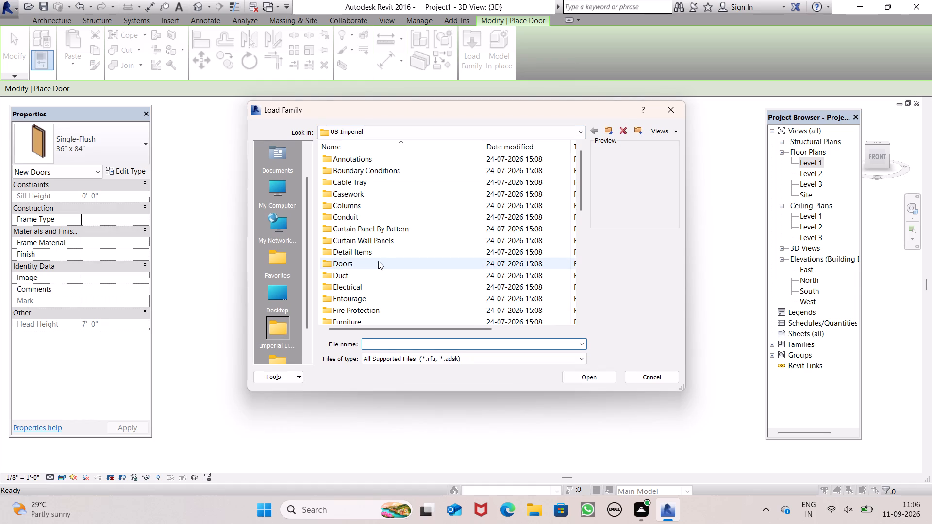
double_click(377, 259)
double_click(377, 259)
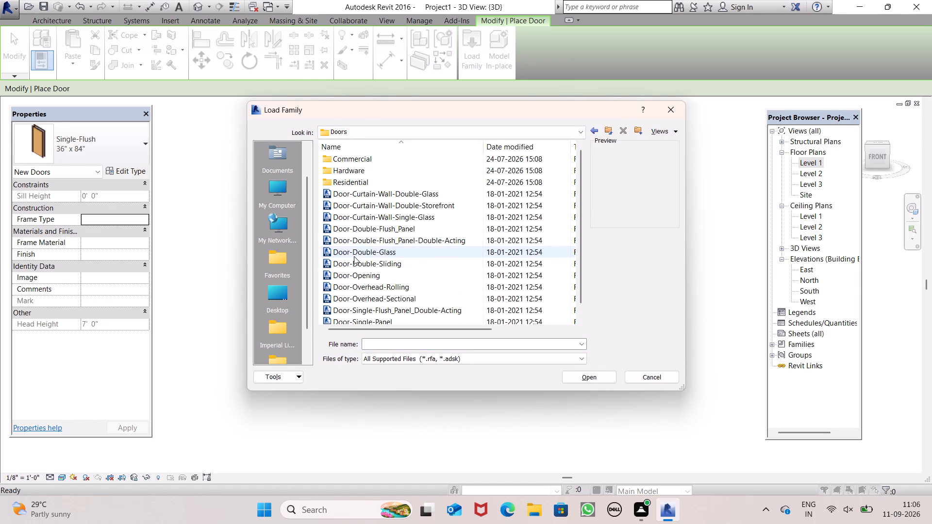
left_click(354, 253)
left_click(589, 377)
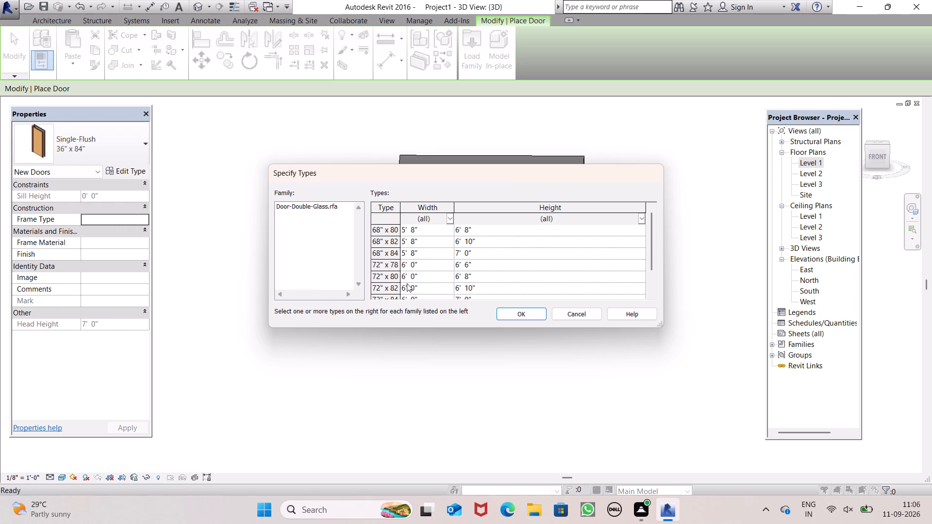
scroll(406, 283, "down", 3)
left_click(386, 278)
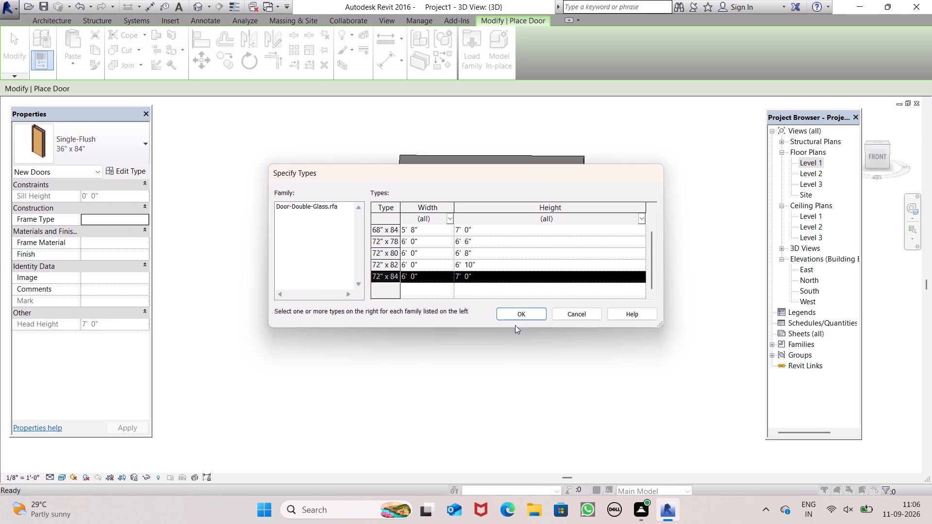
left_click(525, 314)
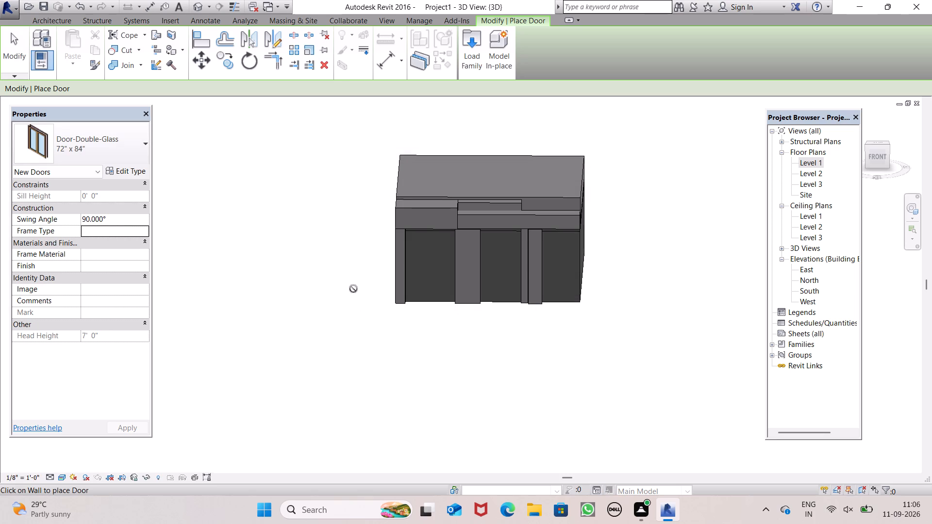
Place one 72" x 84" Door-Double-Glass door at the base of the south wall, midway between the wide middle column and the thin column.
left_click_drag(42, 135, 47, 135)
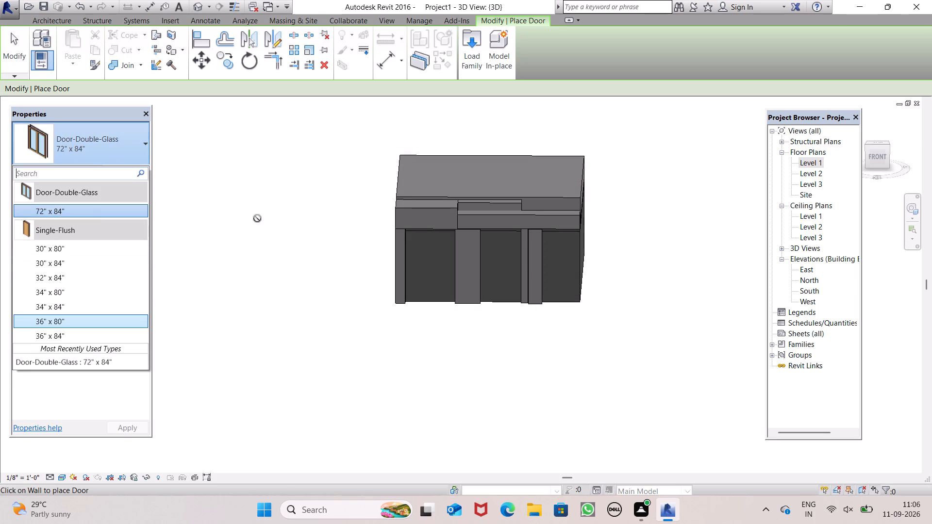
left_click(88, 205)
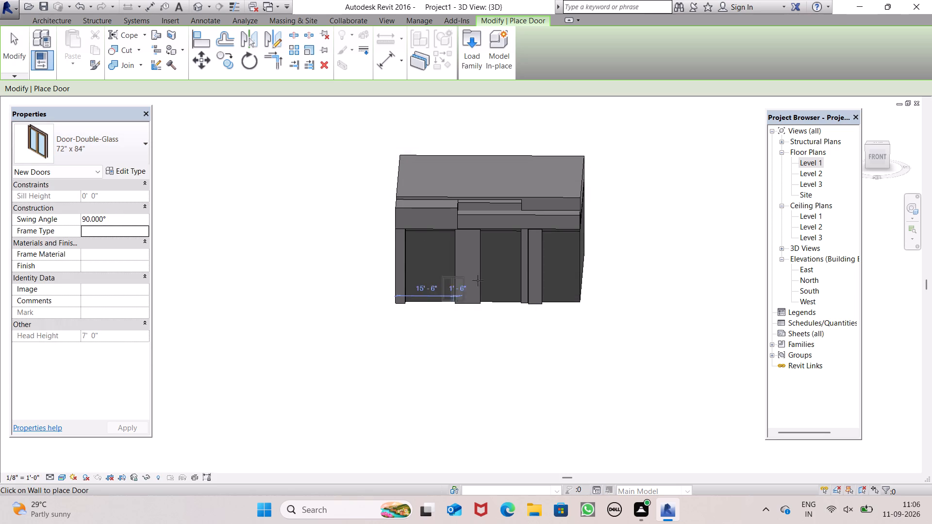
scroll(493, 283, "up", 6)
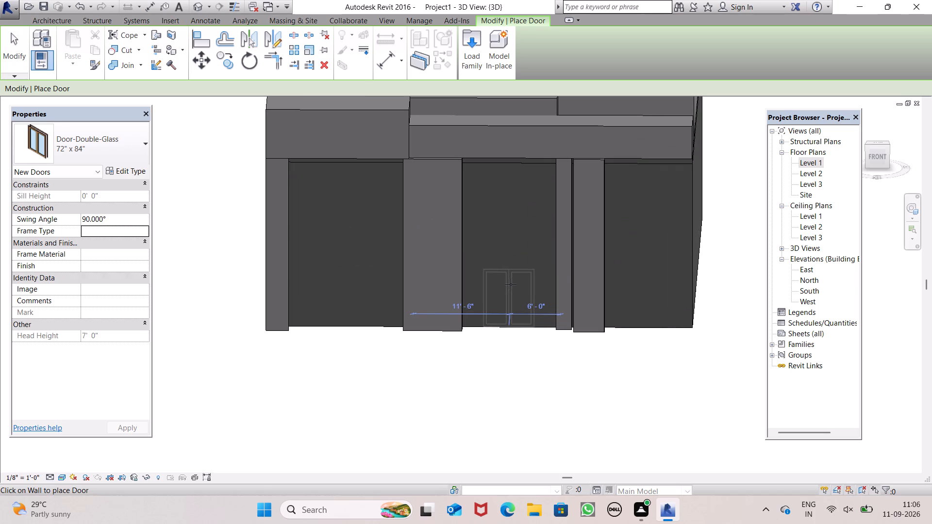
left_click(508, 283)
key("Escape")
scroll(407, 243, "down", 1)
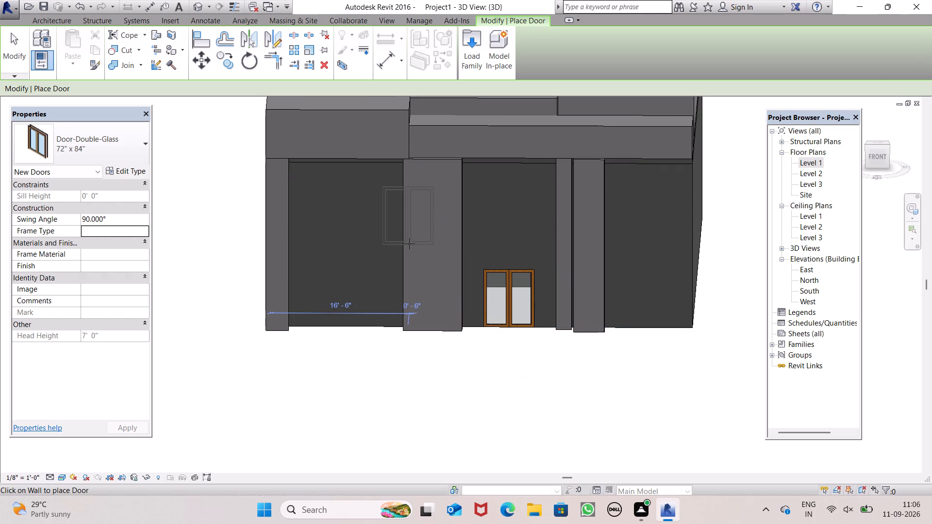
key("Escape")
key("Escape")
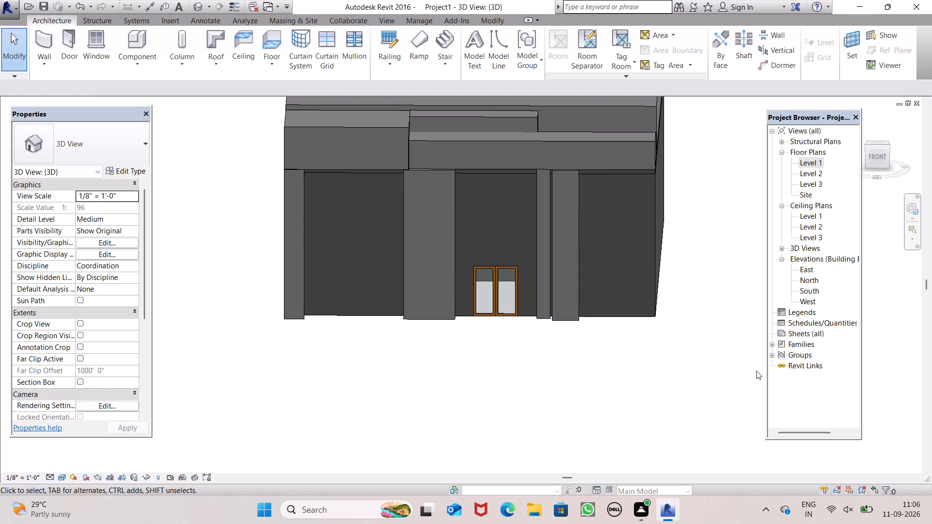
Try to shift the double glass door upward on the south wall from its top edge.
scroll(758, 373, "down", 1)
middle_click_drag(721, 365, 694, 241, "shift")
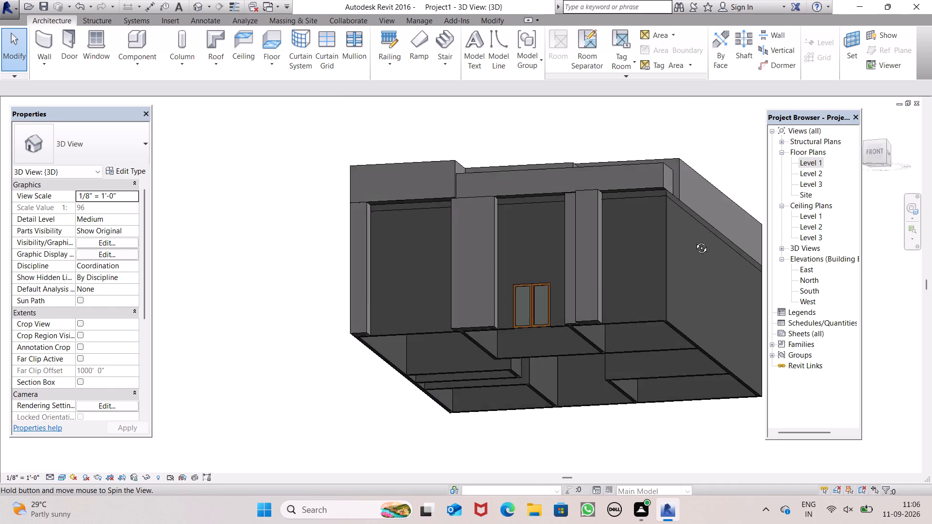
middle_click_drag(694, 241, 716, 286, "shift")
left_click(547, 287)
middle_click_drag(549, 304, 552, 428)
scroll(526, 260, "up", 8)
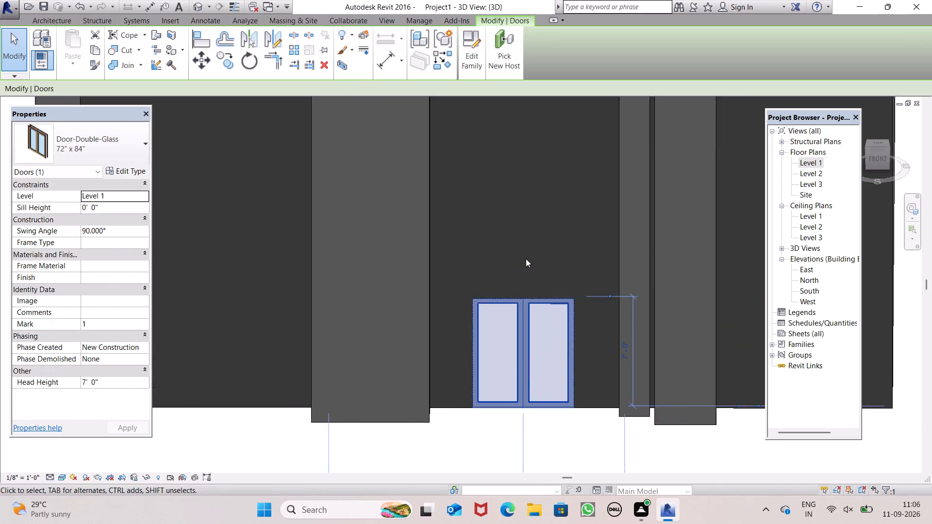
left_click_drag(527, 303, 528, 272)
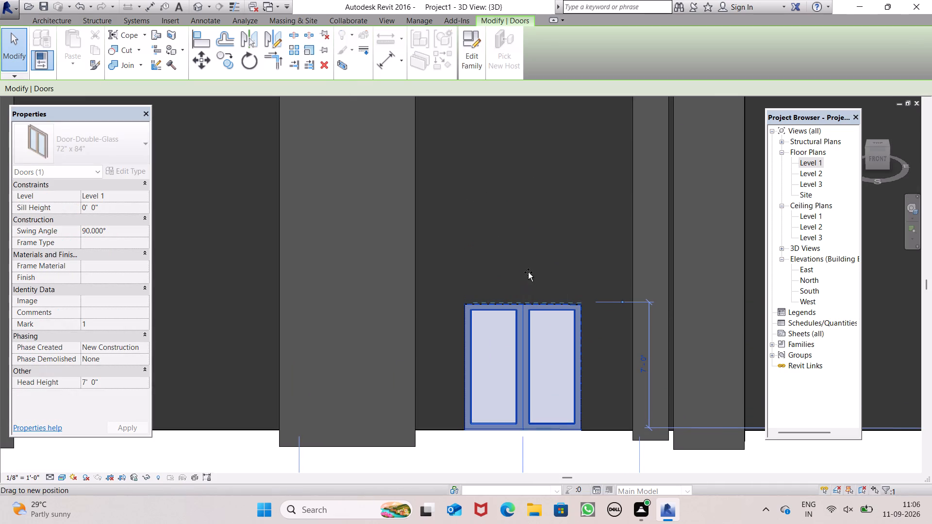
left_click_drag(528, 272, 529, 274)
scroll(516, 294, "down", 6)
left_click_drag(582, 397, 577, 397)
Try to load the Curtain Wall Awning family from the Windows library folder for window placement.
scroll(581, 350, "down", 4)
middle_click_drag(613, 354, 611, 260, "shift")
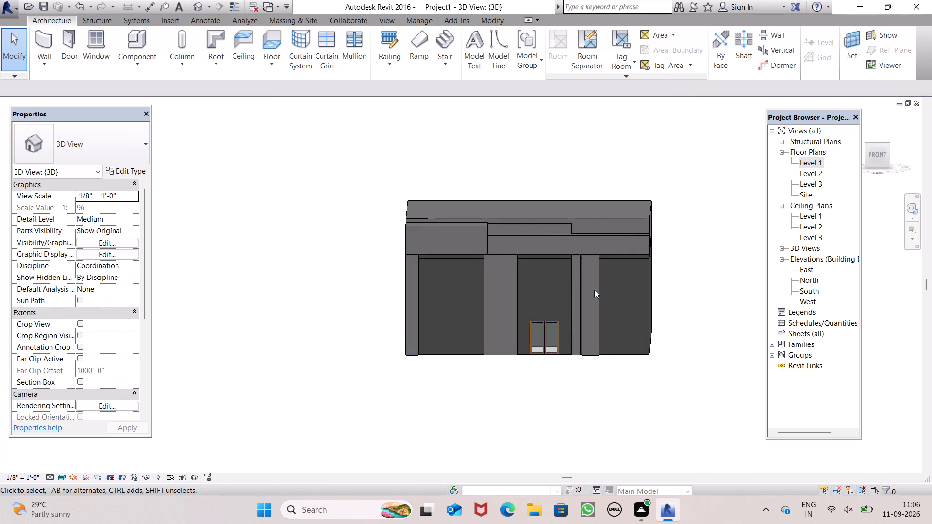
scroll(616, 401, "up", 1)
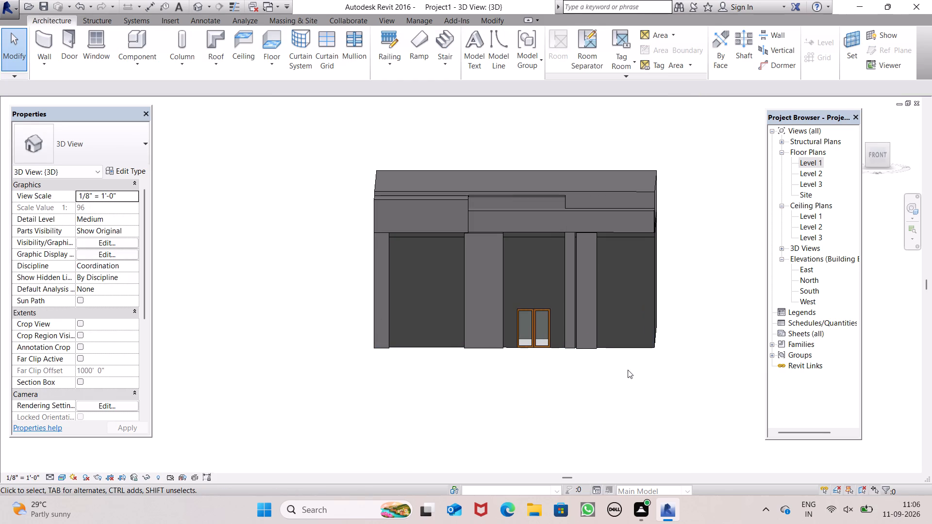
scroll(628, 369, "down", 1)
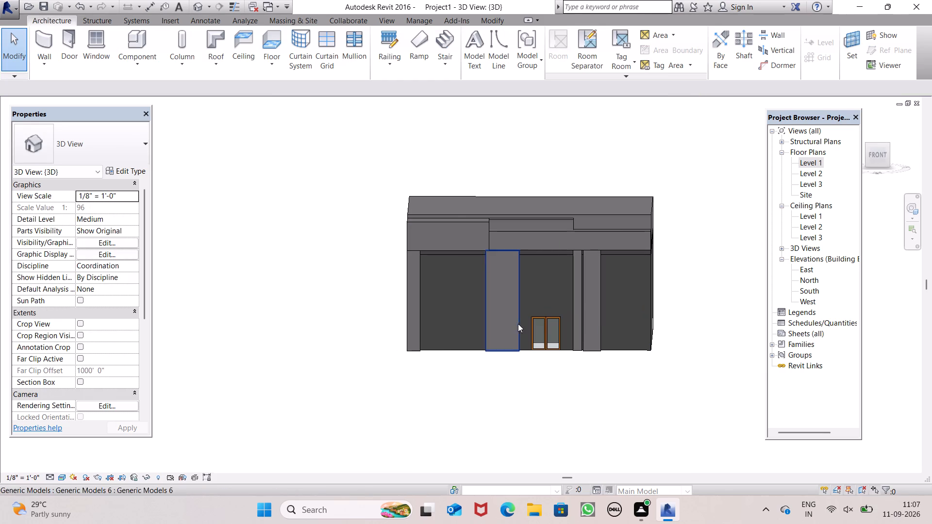
left_click(43, 63)
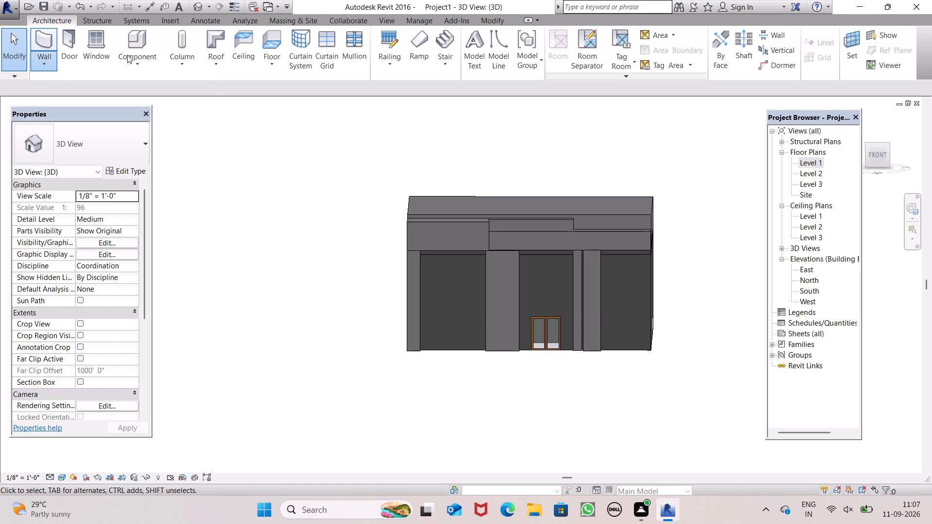
left_click(98, 44)
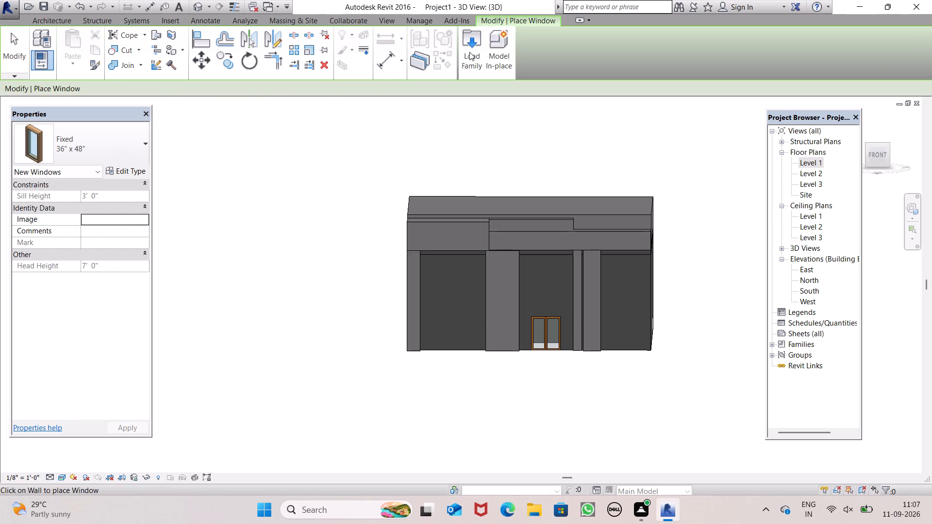
left_click(472, 51)
scroll(371, 250, "down", 5)
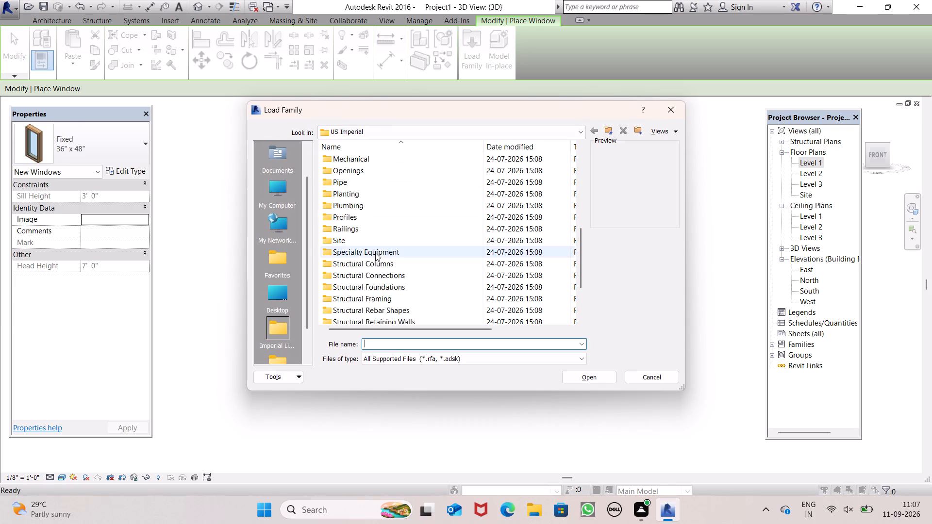
scroll(375, 253, "down", 7)
scroll(378, 258, "up", 1)
scroll(383, 251, "down", 16)
left_click(366, 309)
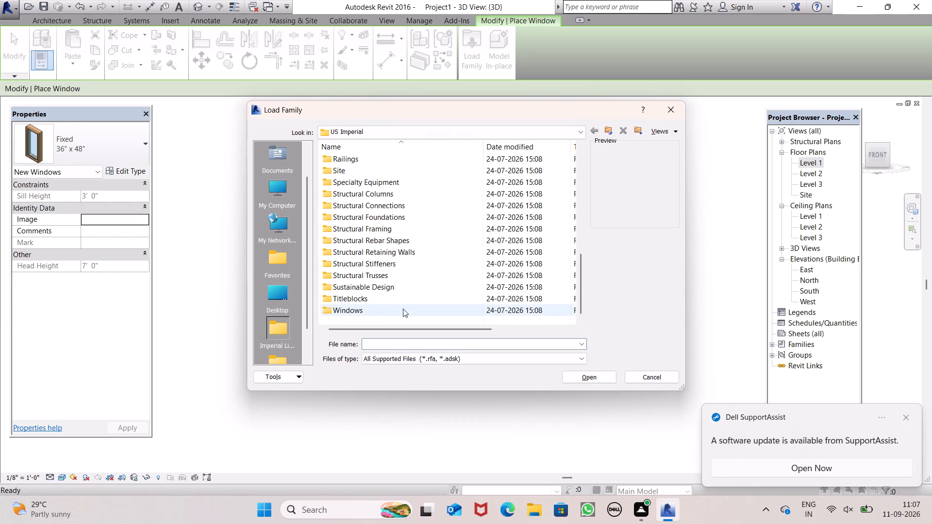
double_click(422, 317)
double_click(419, 313)
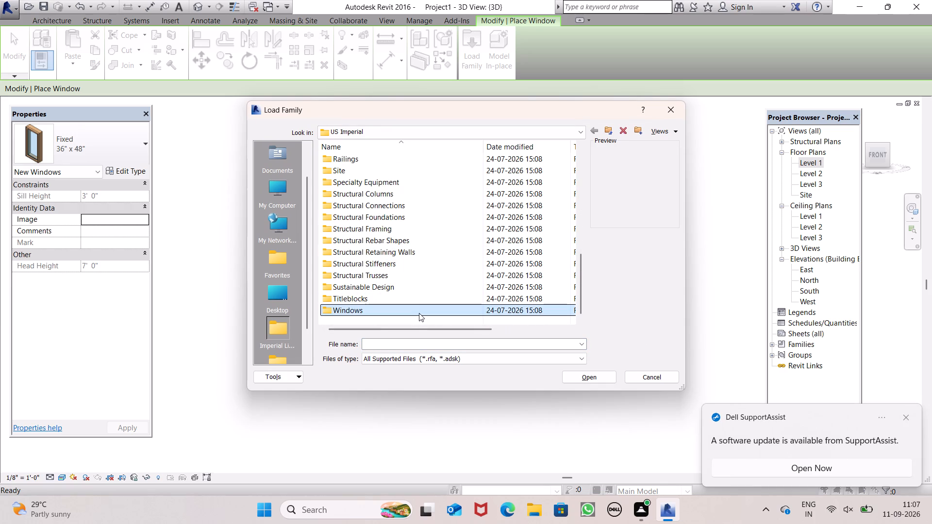
left_click(391, 262)
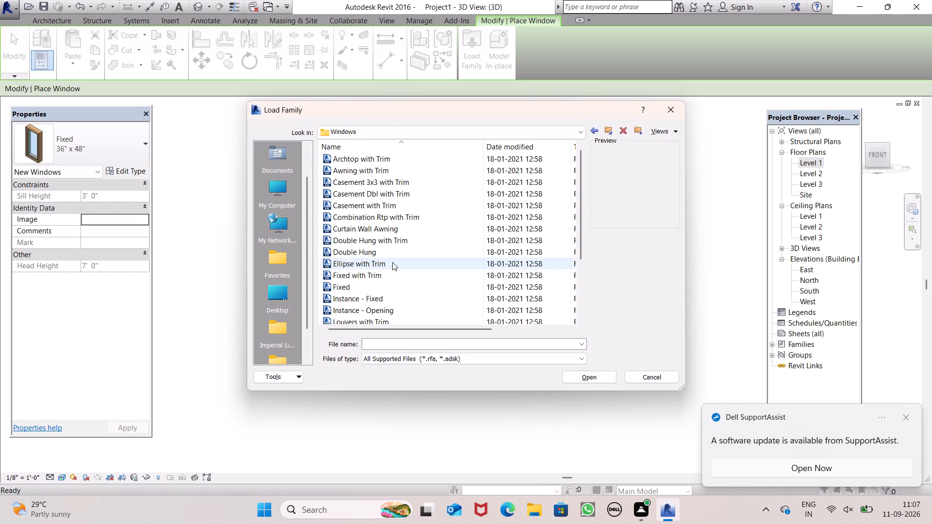
left_click(392, 246)
left_click(393, 238)
left_click(396, 229)
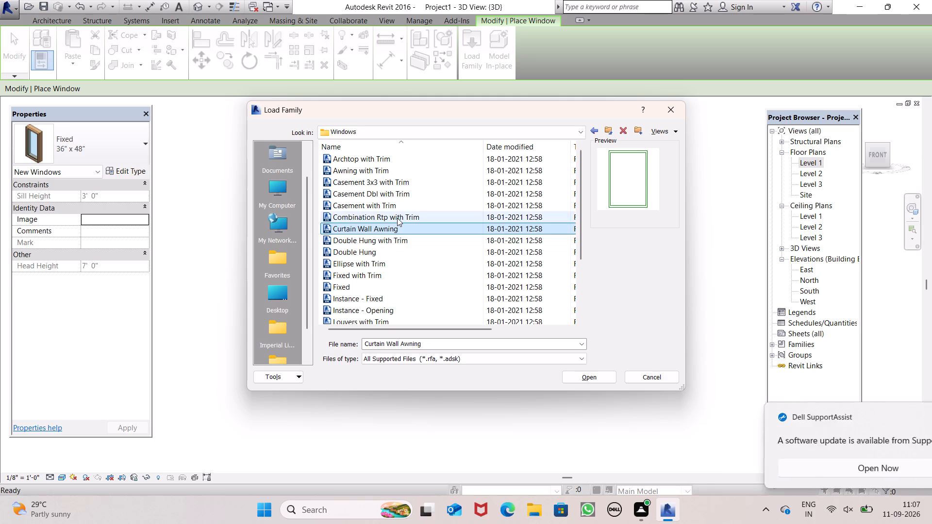
left_click(593, 380)
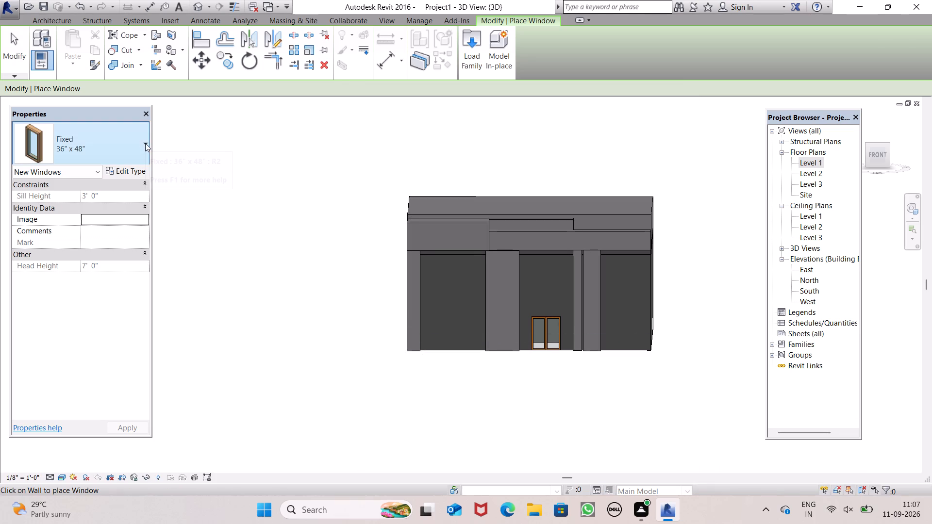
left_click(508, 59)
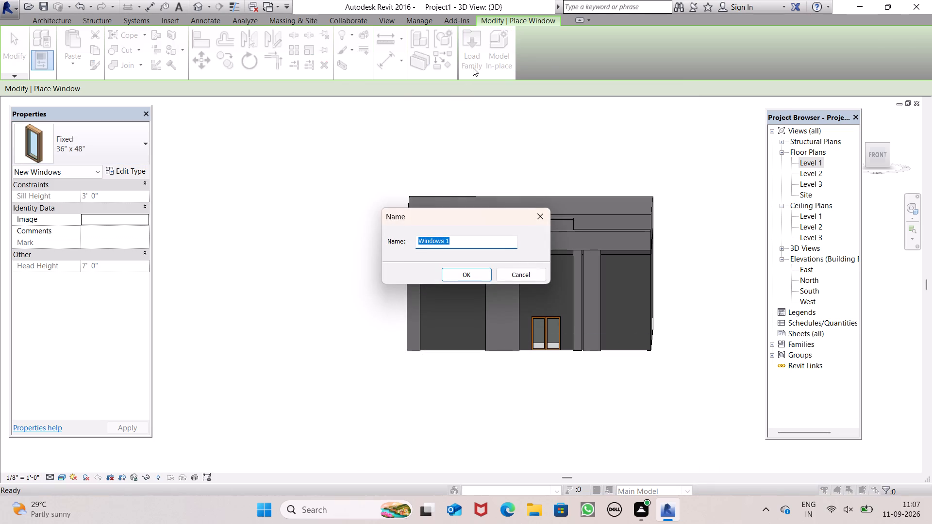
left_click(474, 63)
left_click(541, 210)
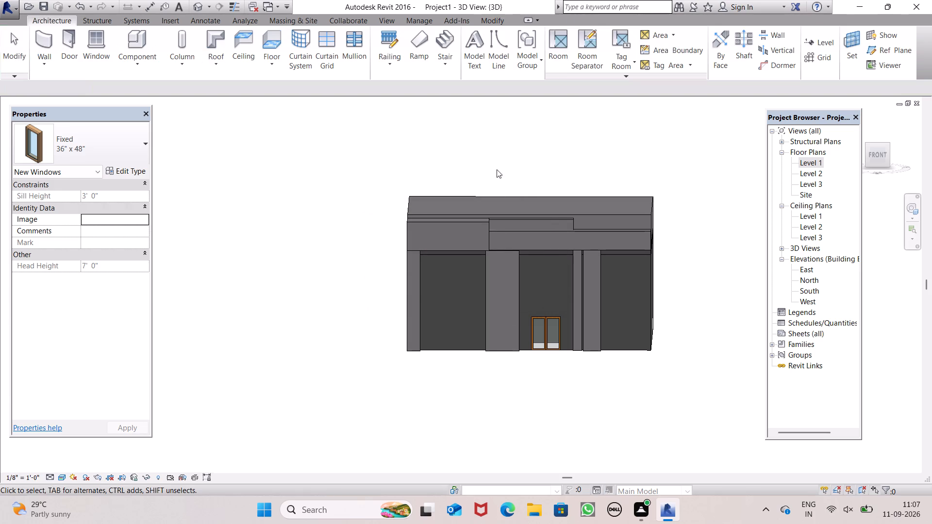
Place two Fixed 36" x 72" windows, one above the other, on the south wall's west bay, about 8'-6" from either side reference.
left_click(89, 56)
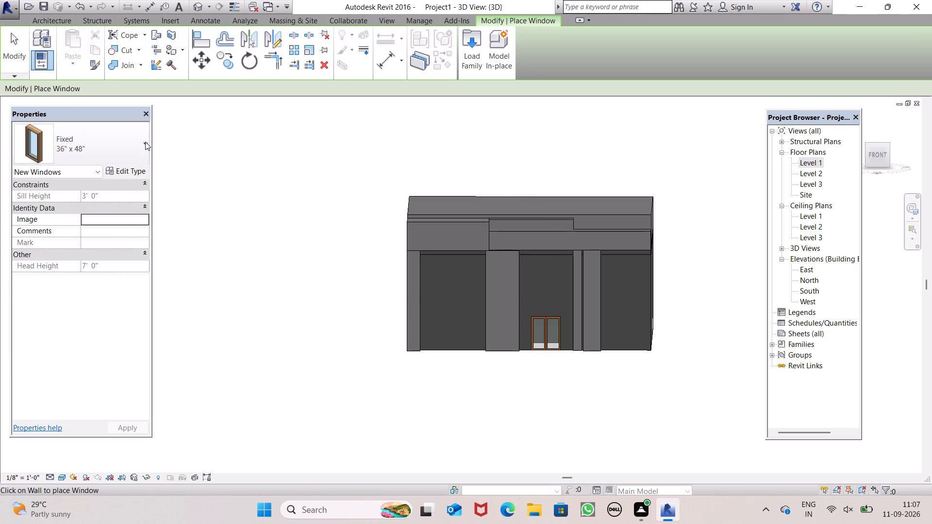
left_click(145, 142)
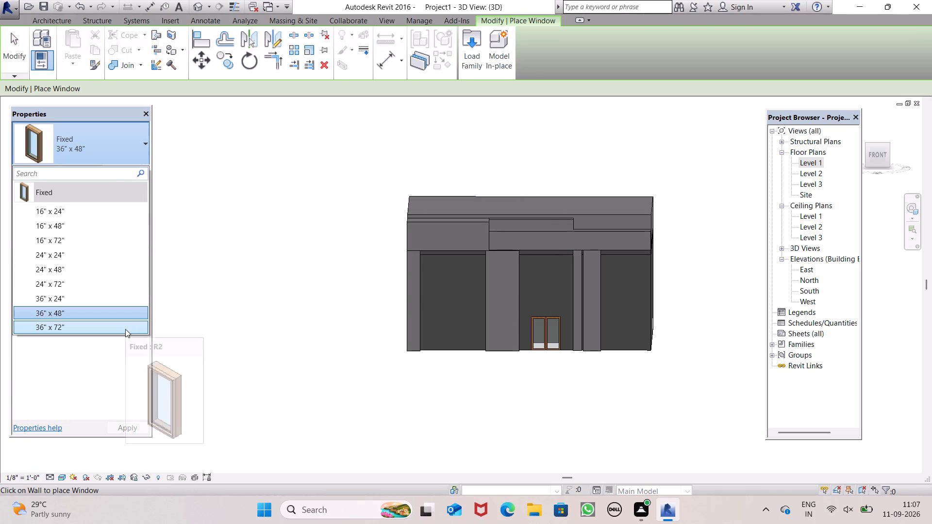
left_click(125, 329)
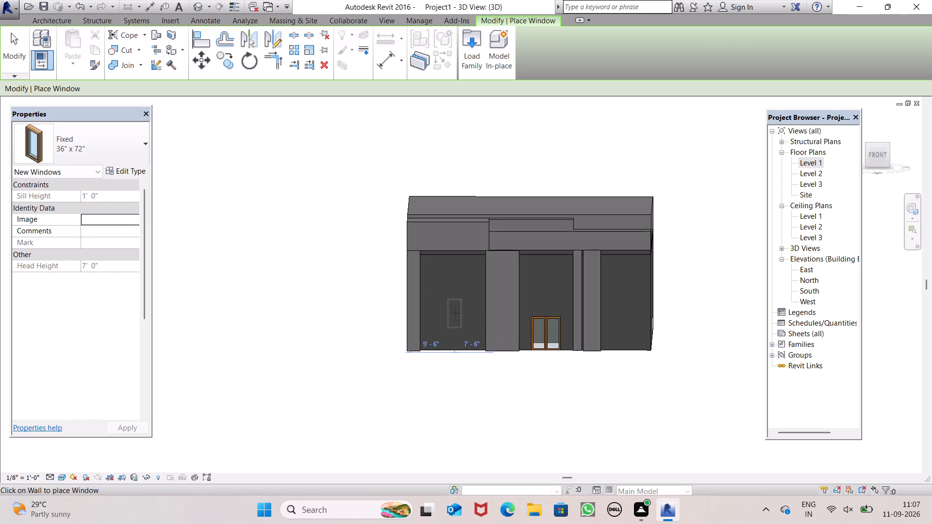
scroll(463, 320, "up", 3)
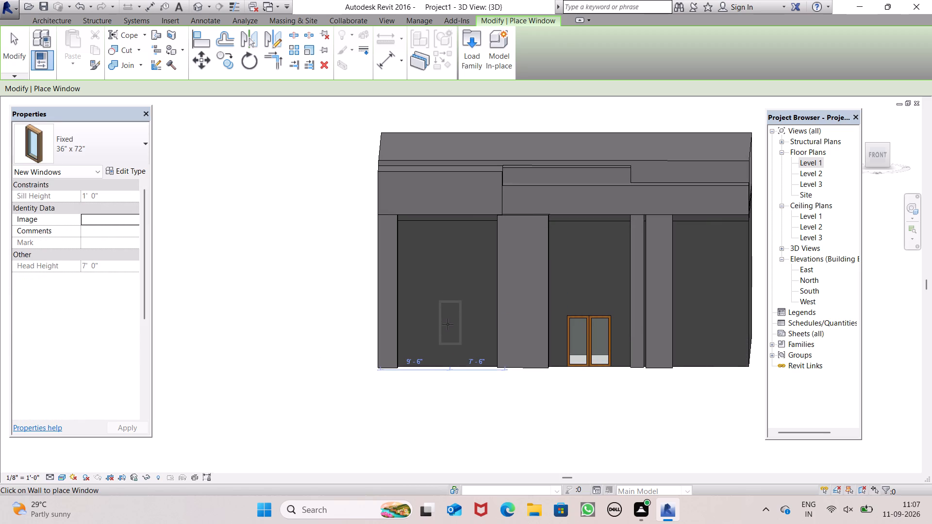
left_click(441, 328)
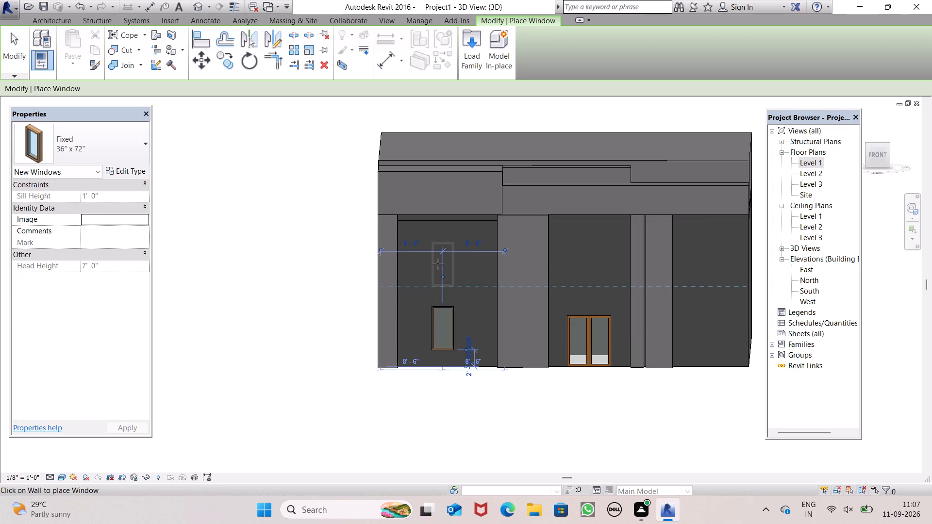
left_click(438, 263)
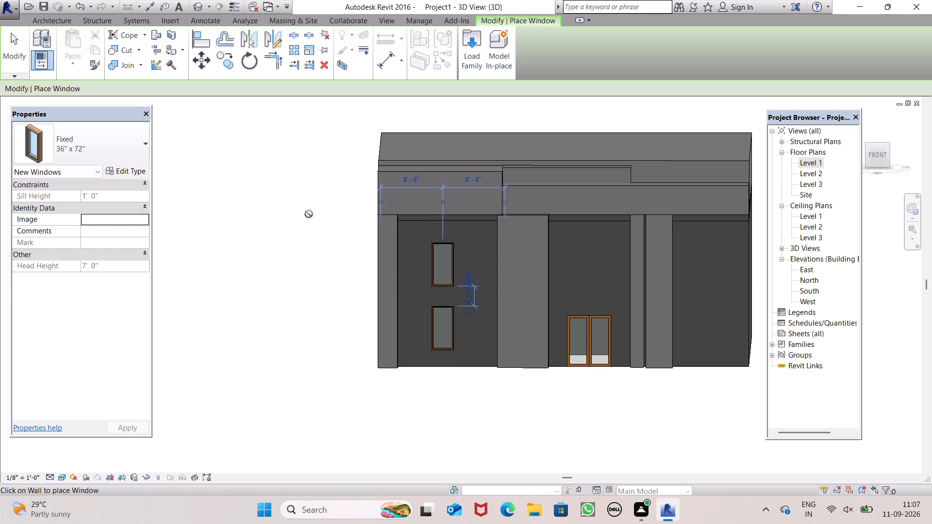
key("Escape")
key("Escape")
Load the Door-Overhead-Sectional family from the Doors library folder for door placement.
scroll(364, 229, "down", 4)
scroll(403, 235, "down", 1)
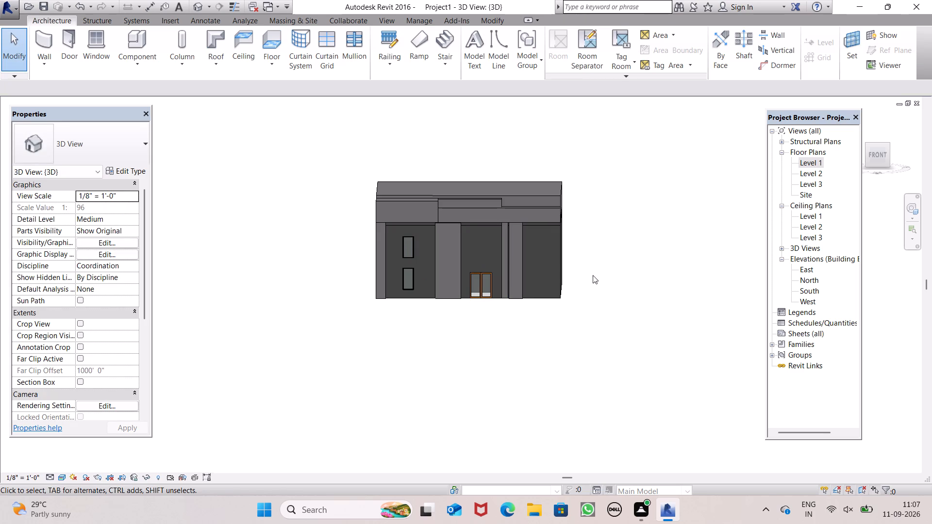
scroll(616, 291, "up", 2)
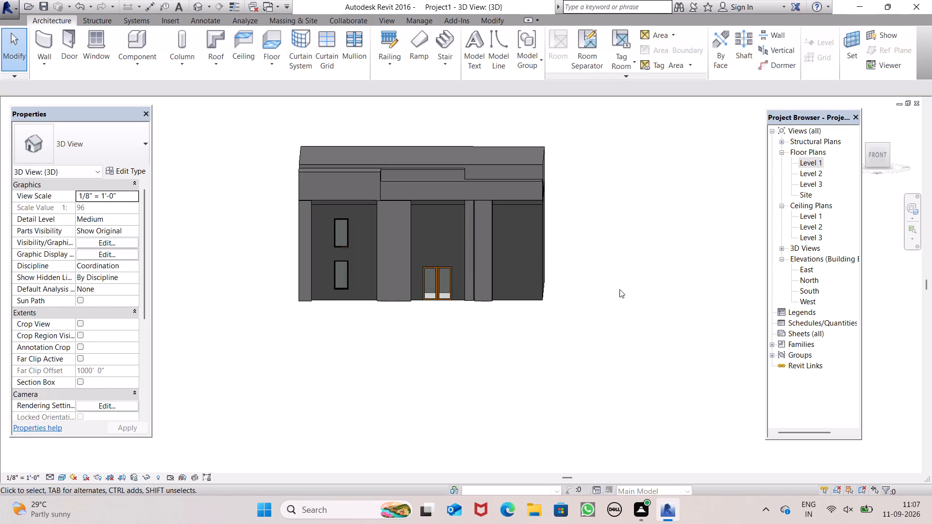
scroll(512, 252, "up", 1)
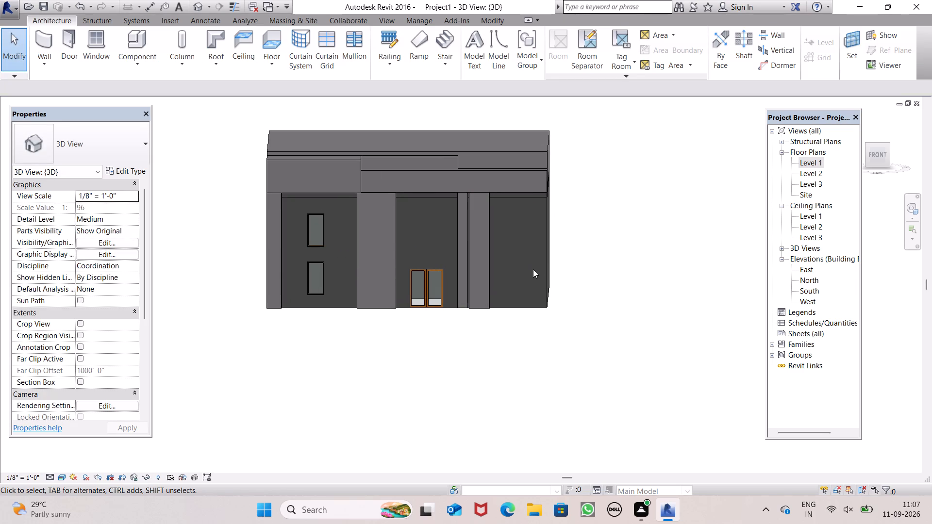
scroll(535, 268, "up", 1)
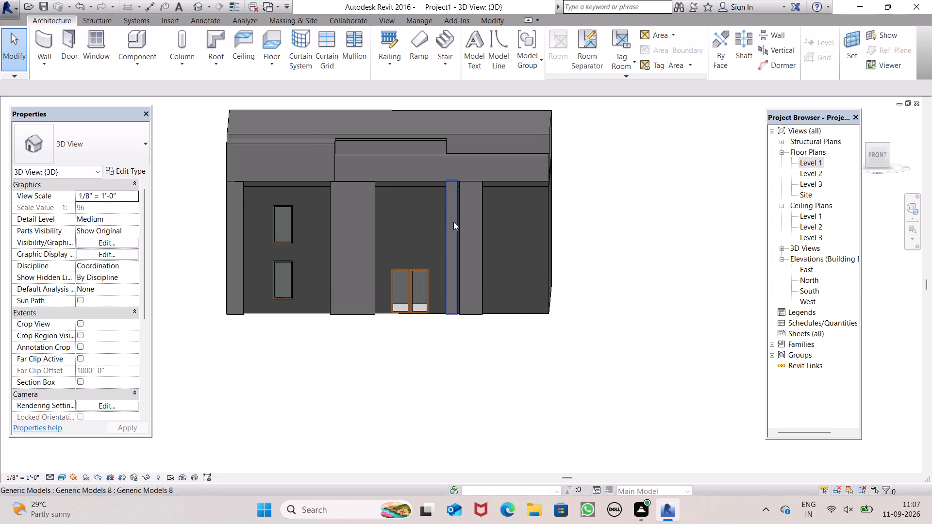
left_click(73, 62)
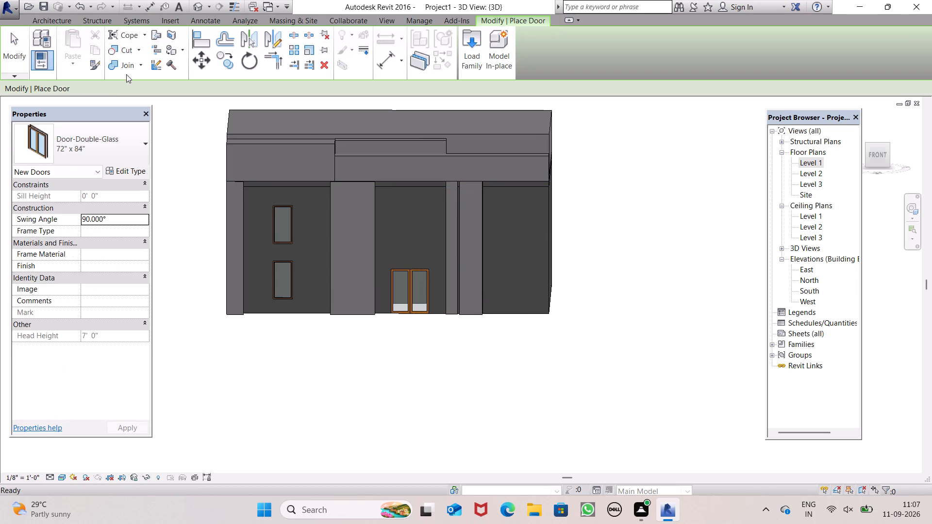
left_click(474, 43)
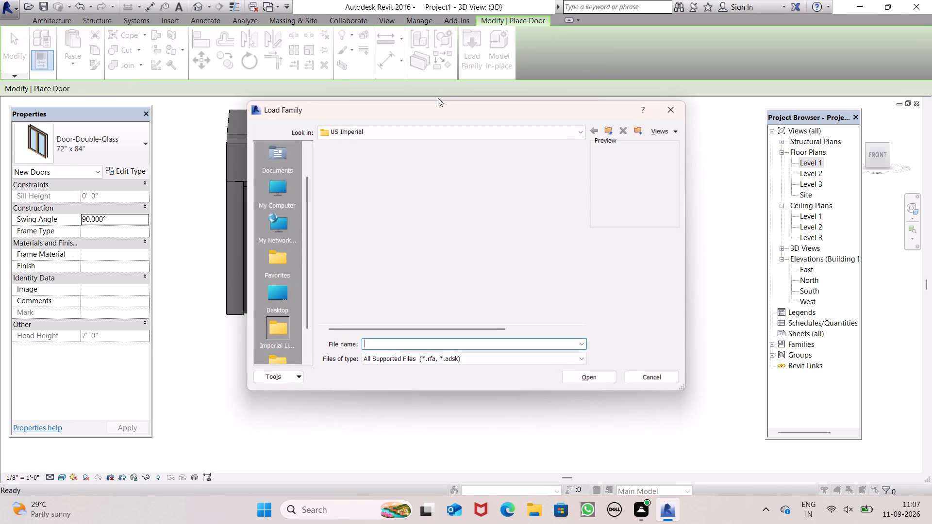
double_click(363, 264)
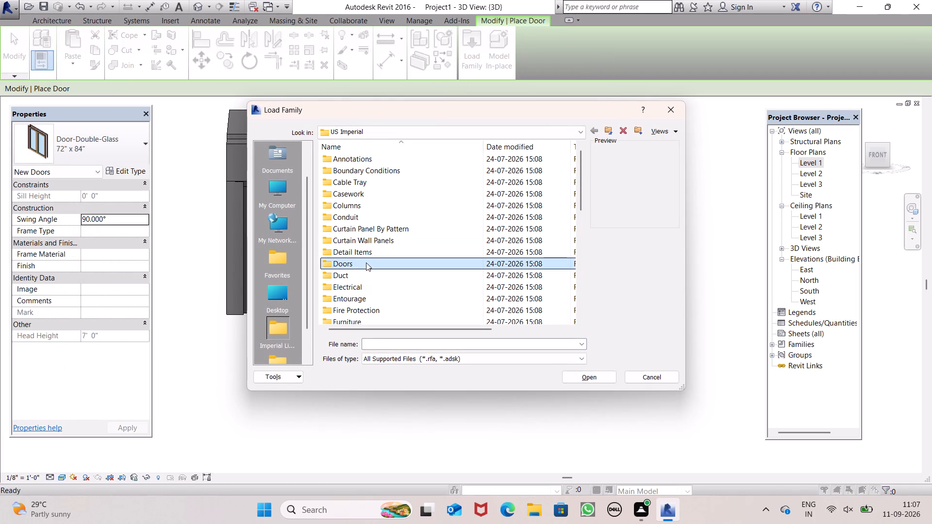
double_click(366, 262)
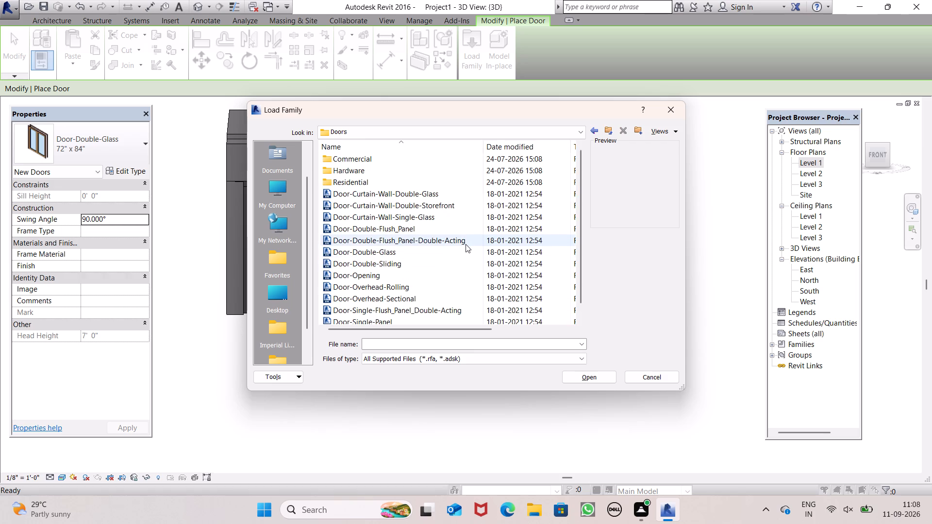
scroll(449, 267, "down", 5)
left_click(415, 290)
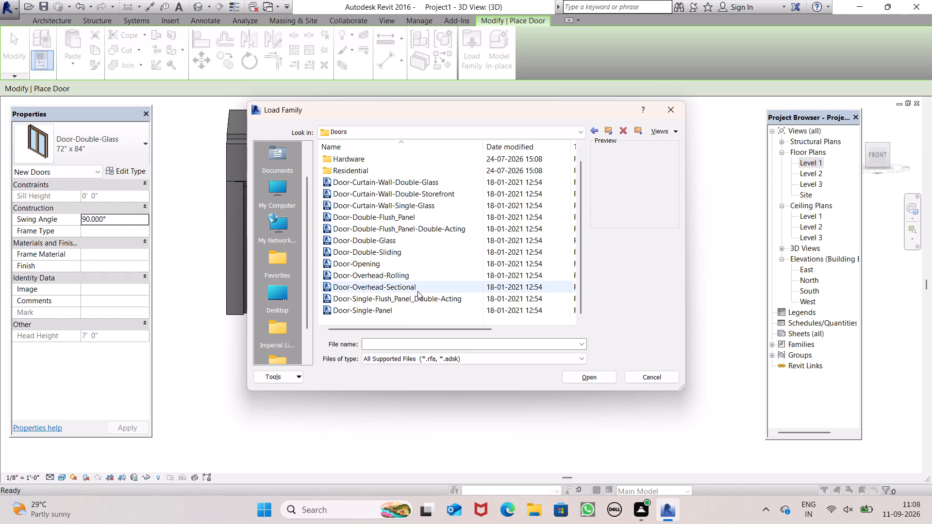
left_click(593, 371)
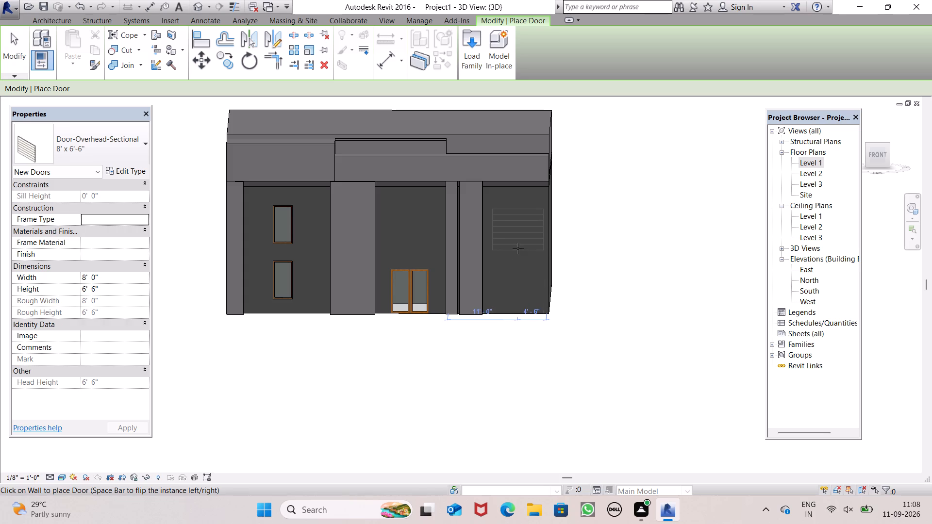
Place two 8' x 6'-6" Door-Overhead-Sectional doors on the south wall's east bay, one at the base and one above it.
left_click(516, 268)
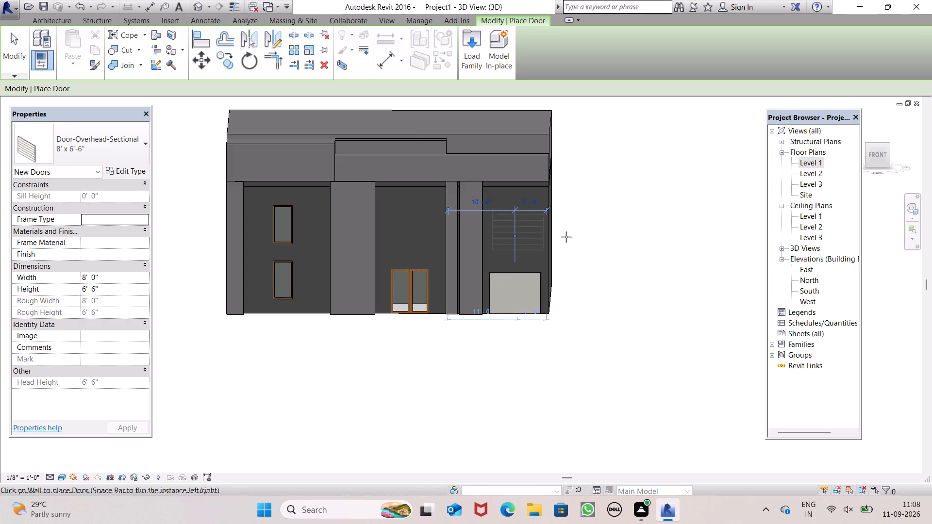
scroll(510, 279, "up", 8)
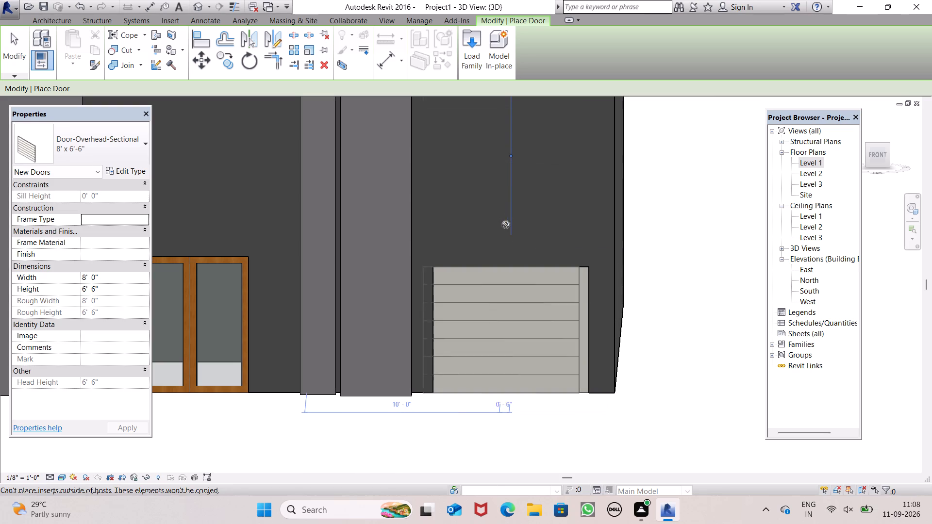
scroll(510, 232, "up", 8)
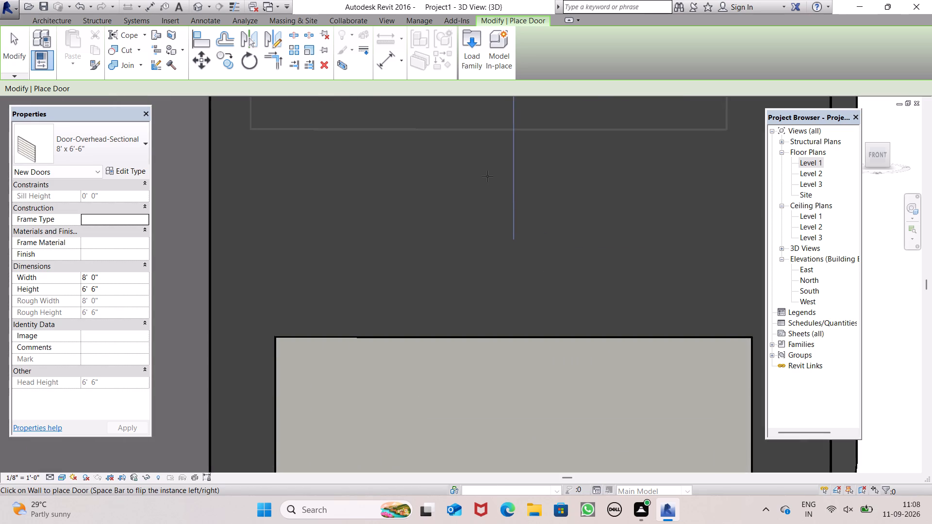
left_click(495, 191)
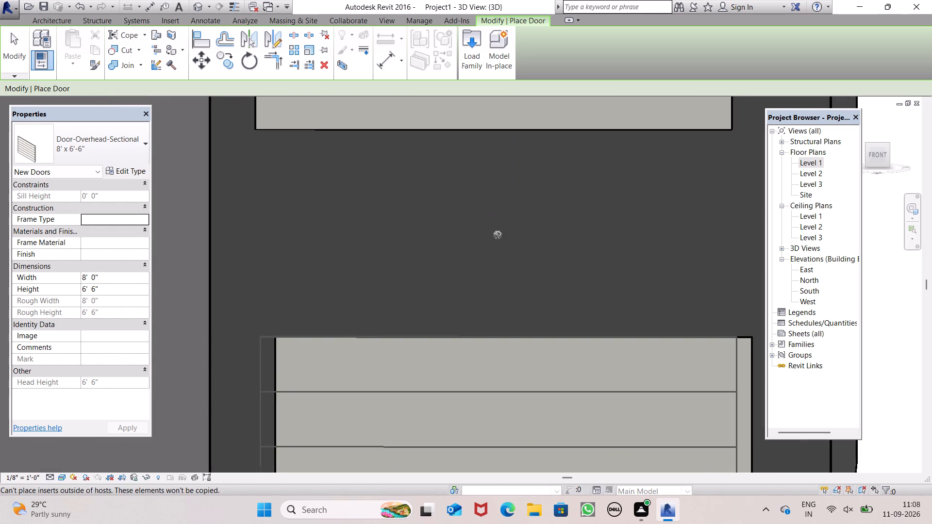
scroll(498, 243, "down", 7)
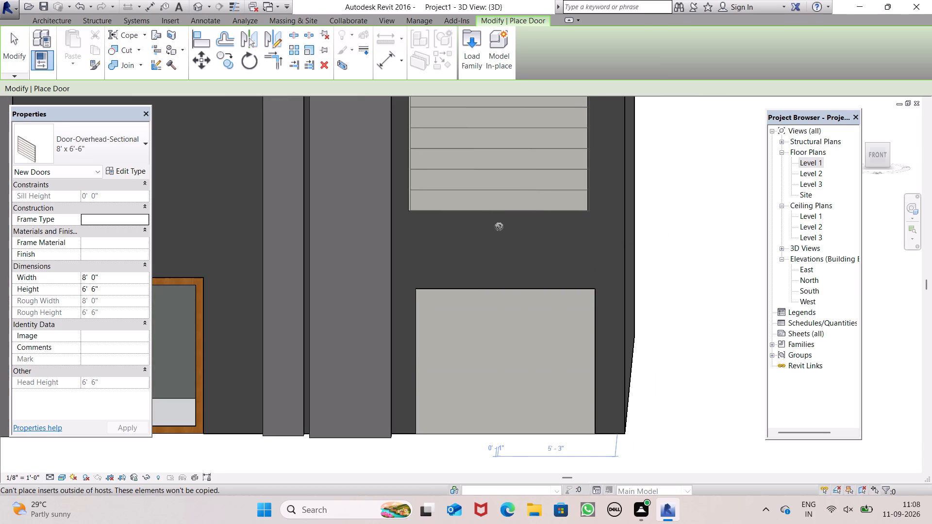
key("Escape")
scroll(486, 263, "down", 8)
key("Escape")
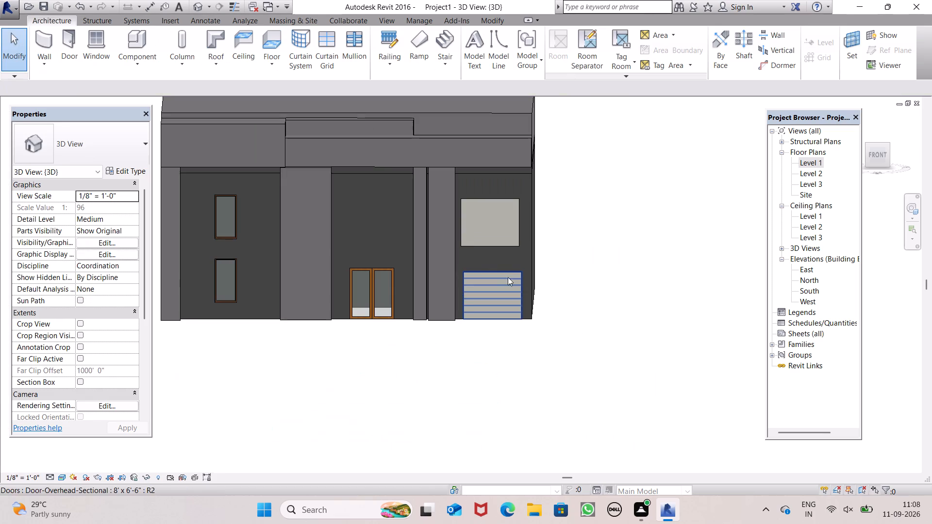
Undo the placement of the upper overhead door in the south wall's east bay.
key("ctrl+z")
scroll(562, 264, "down", 4)
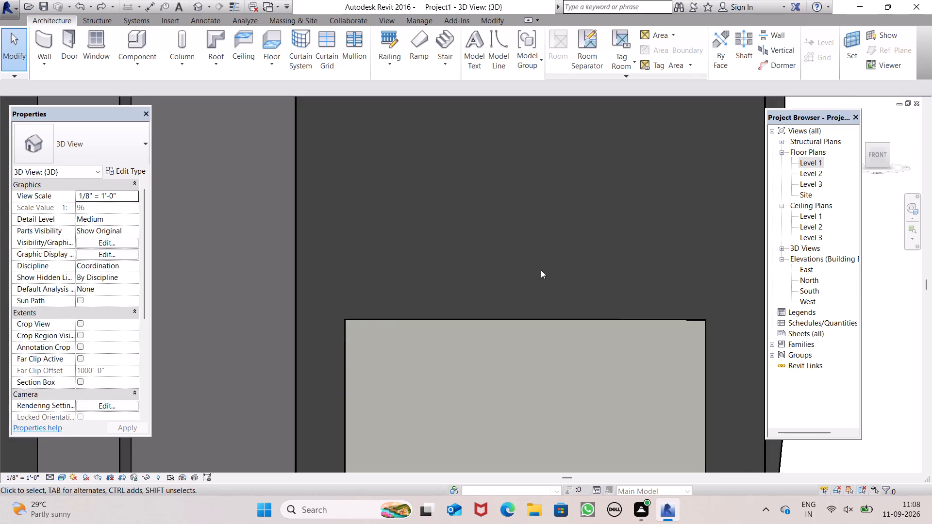
scroll(541, 270, "down", 11)
scroll(582, 278, "up", 1)
Examine the ground-level overhead door in the south wall's east bay from the front, from below and from behind.
left_click(578, 288)
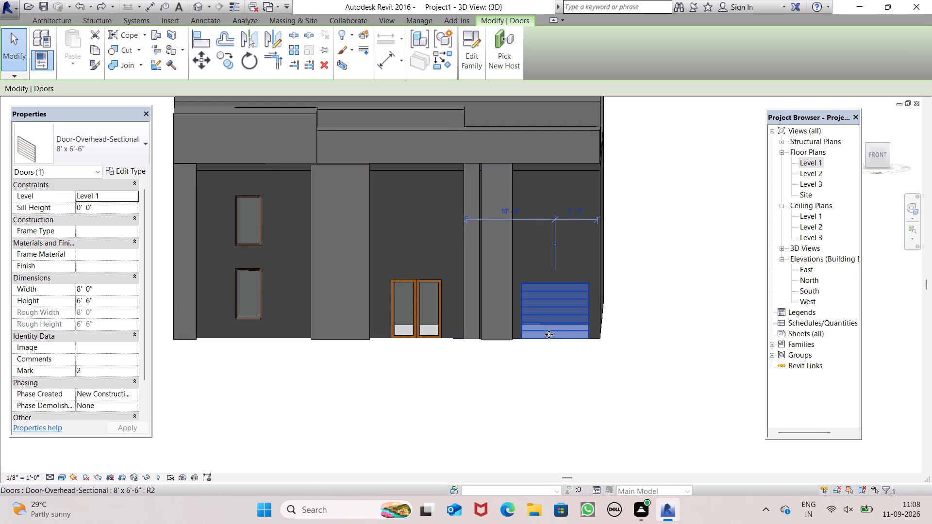
left_click_drag(554, 340, 553, 324)
left_click(590, 364)
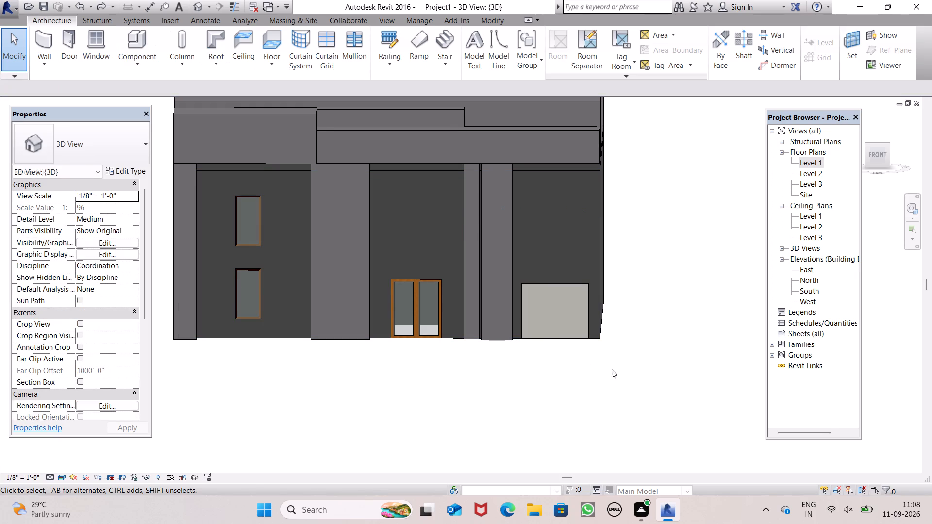
middle_click(628, 361)
middle_click_drag(622, 362, 523, 374, "shift")
scroll(582, 403, "down", 1, "shift")
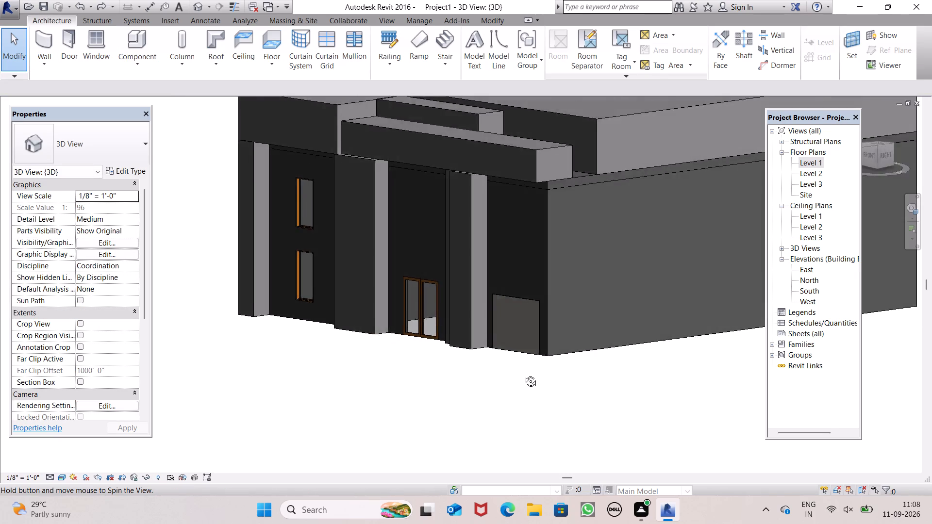
middle_click_drag(523, 374, 346, 161, "shift")
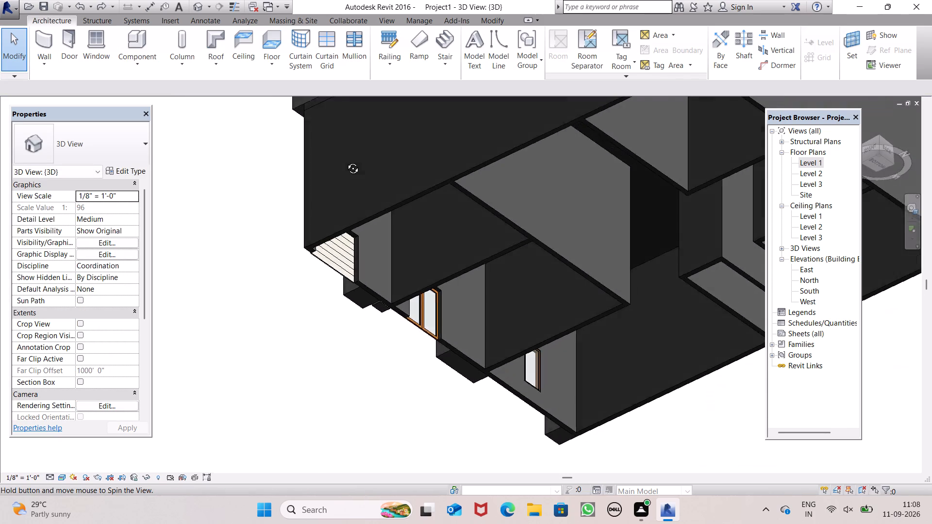
middle_click_drag(346, 161, 339, 168, "shift")
left_click(328, 265)
scroll(346, 270, "up", 1)
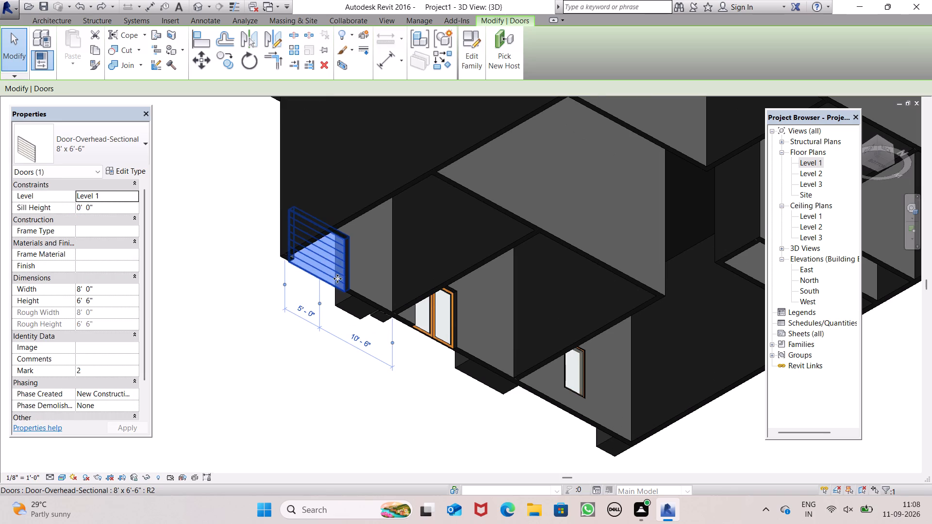
scroll(300, 272, "up", 6)
middle_click_drag(304, 272, 337, 311, "shift")
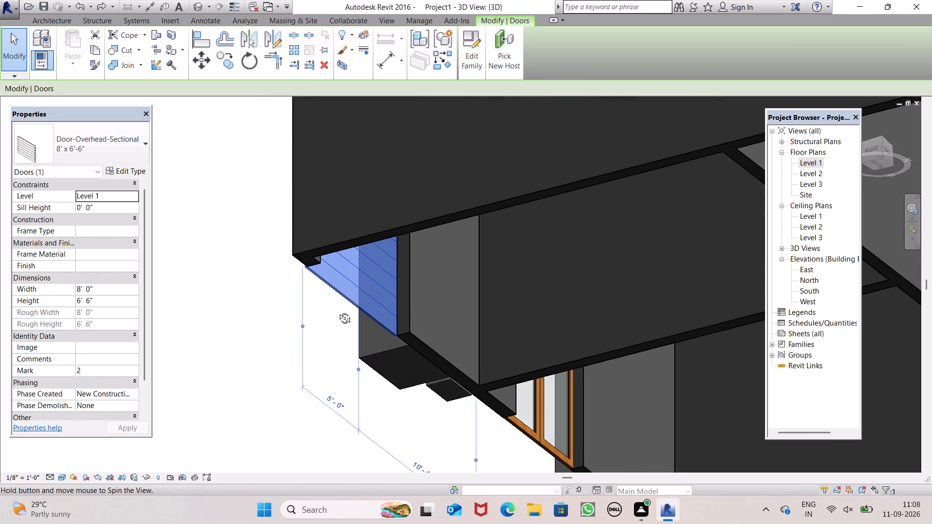
middle_click_drag(337, 311, 211, 343, "shift")
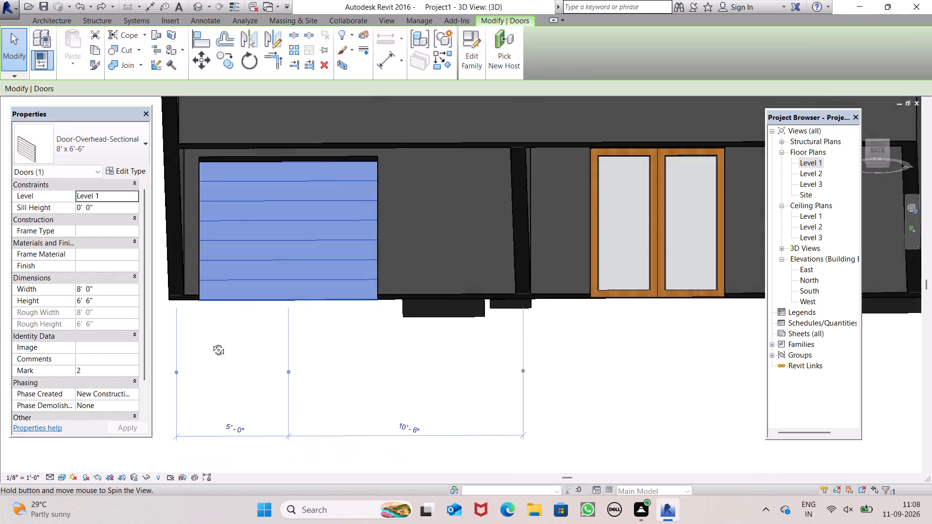
middle_click_drag(211, 343, 228, 298, "shift")
scroll(251, 287, "up", 5)
left_click_drag(294, 272, 299, 272)
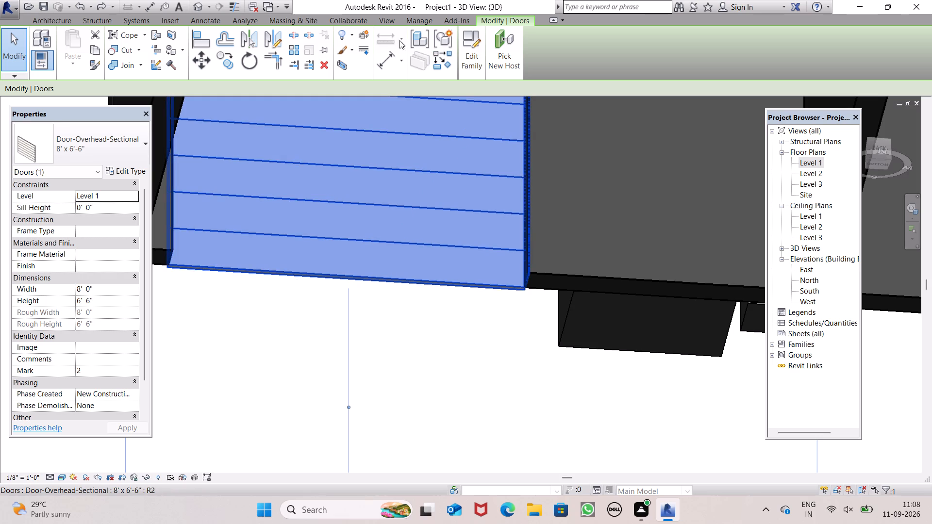
scroll(346, 211, "down", 6)
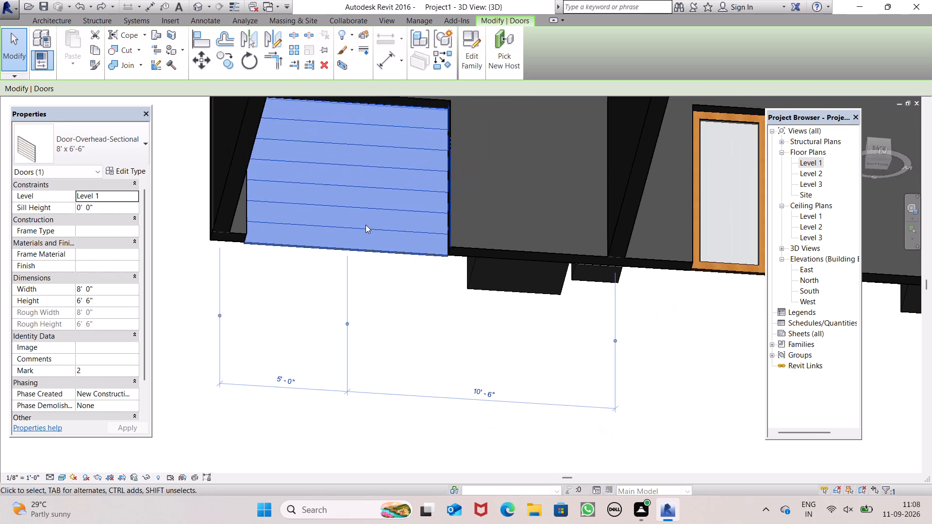
scroll(366, 225, "down", 3)
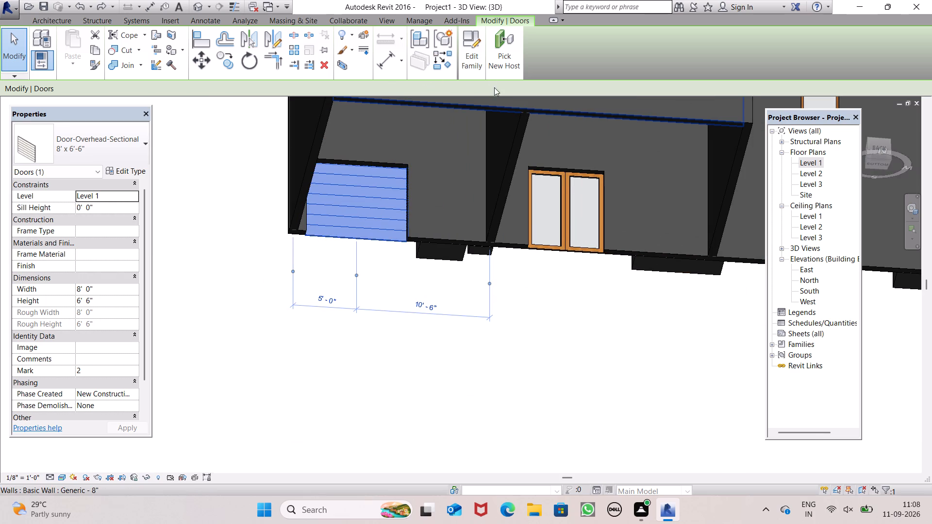
scroll(511, 145, "down", 2)
scroll(459, 220, "down", 1)
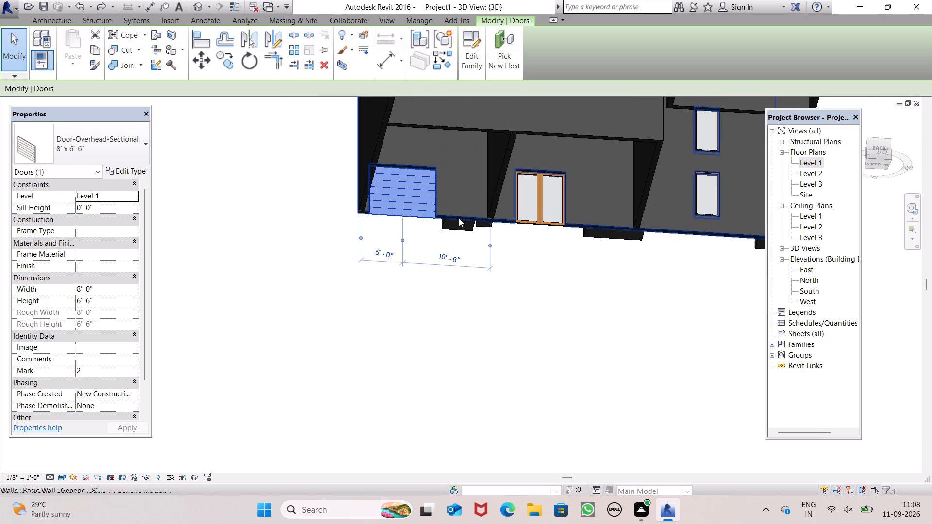
middle_click_drag(459, 219, 827, 356, "shift")
left_click(612, 300)
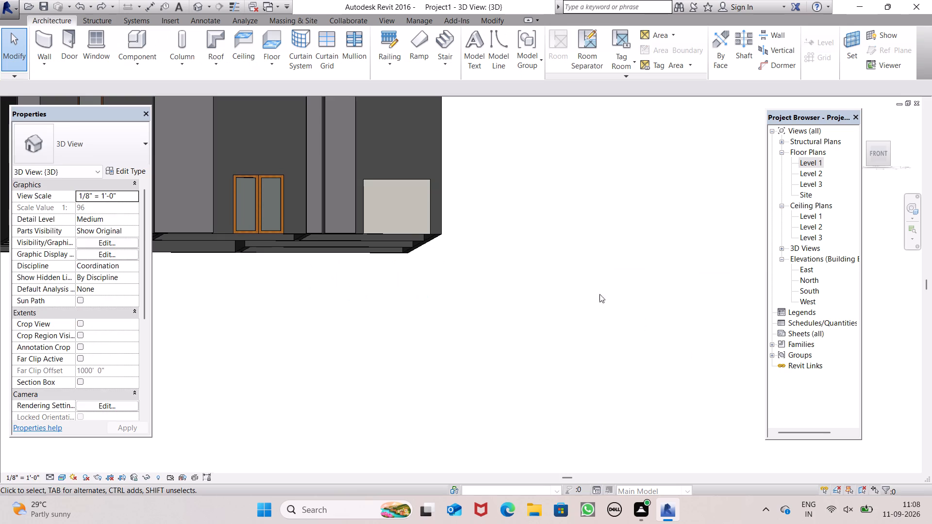
scroll(589, 286, "up", 1)
middle_click_drag(589, 286, 570, 378)
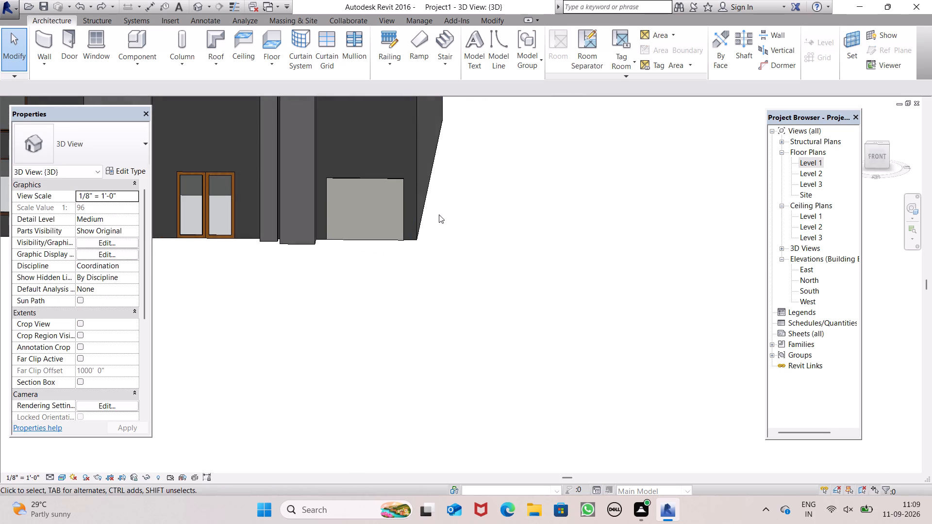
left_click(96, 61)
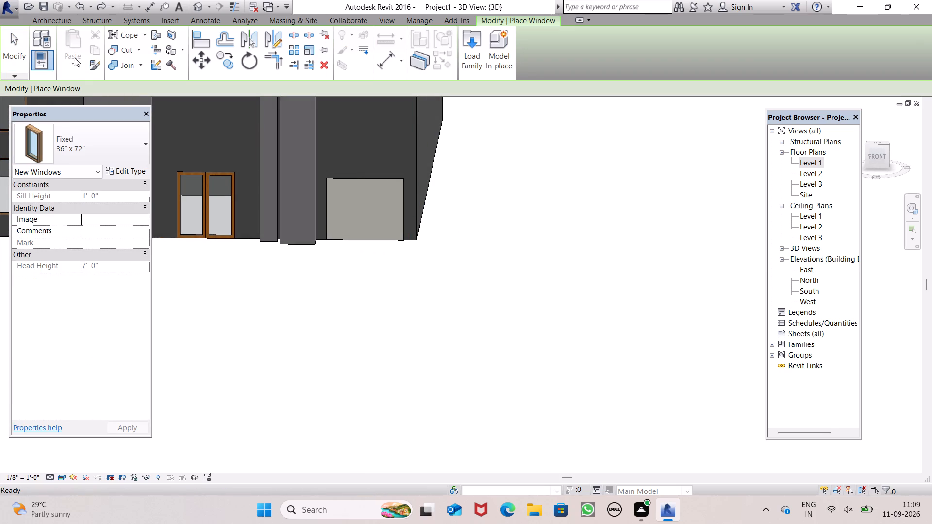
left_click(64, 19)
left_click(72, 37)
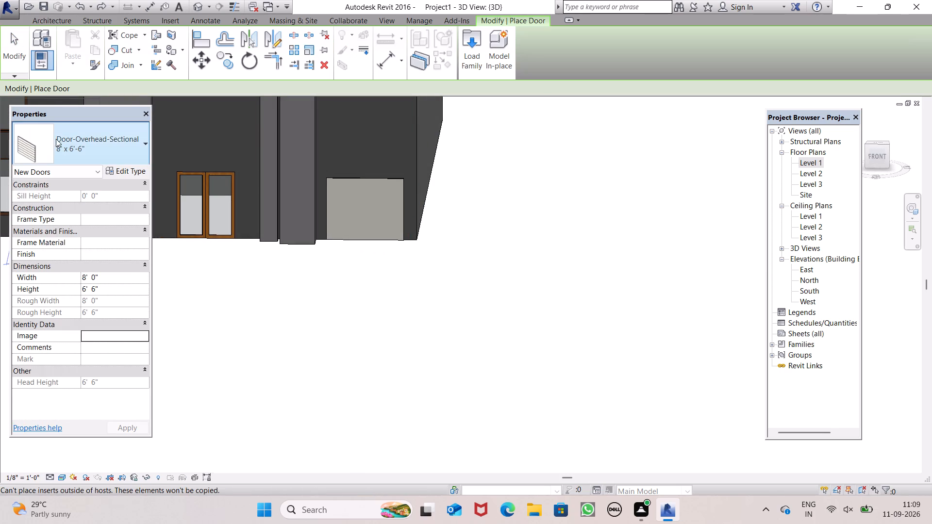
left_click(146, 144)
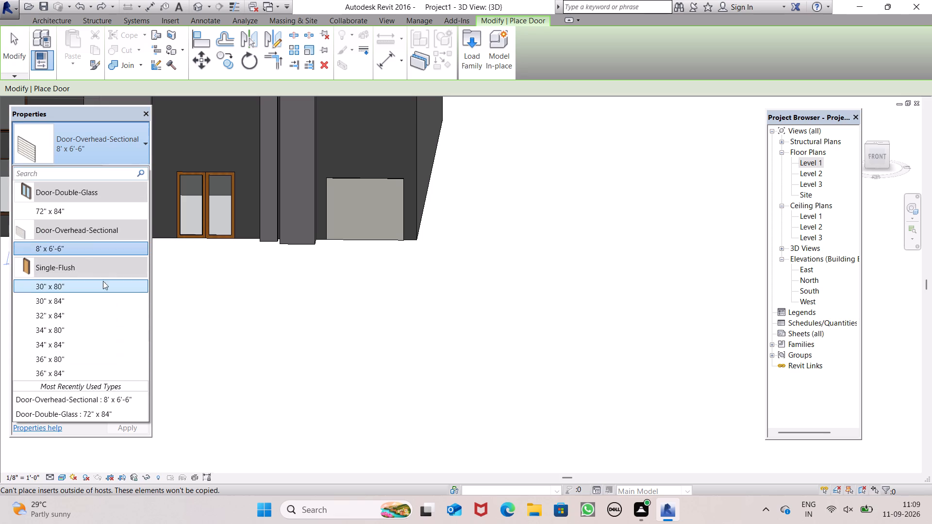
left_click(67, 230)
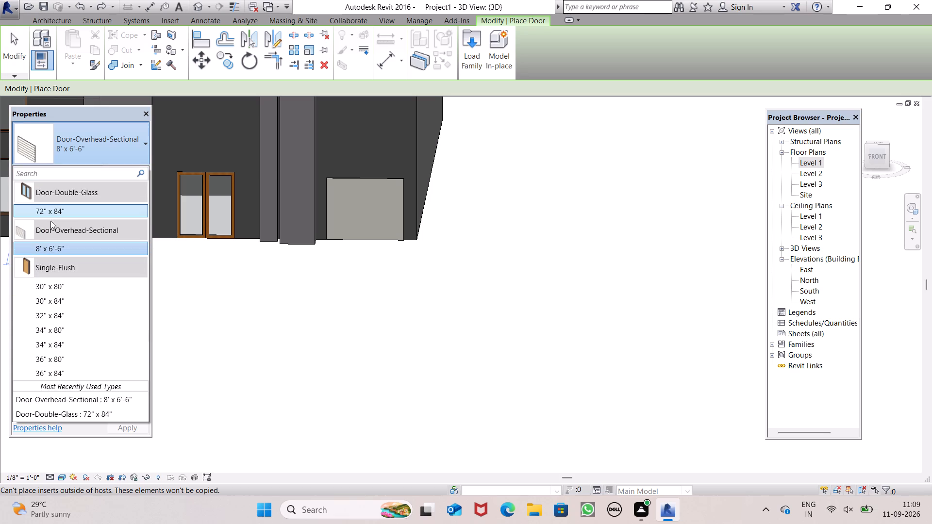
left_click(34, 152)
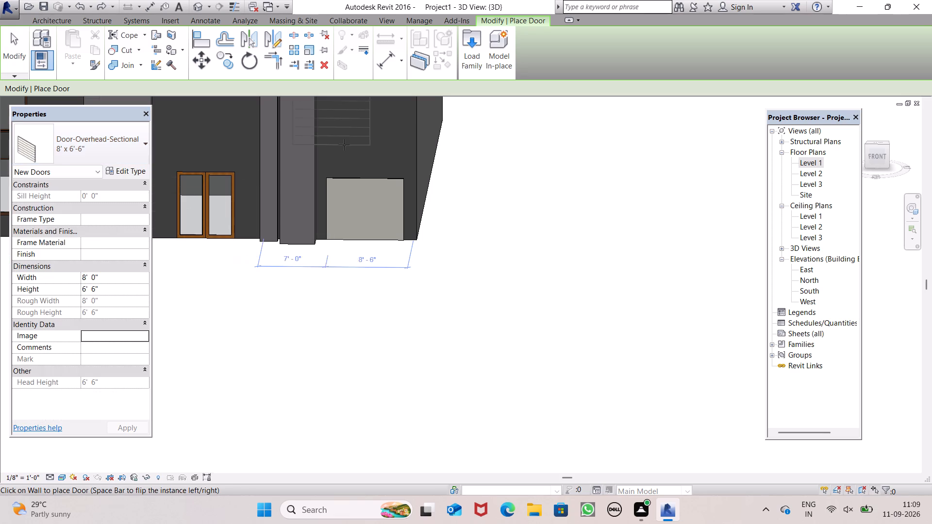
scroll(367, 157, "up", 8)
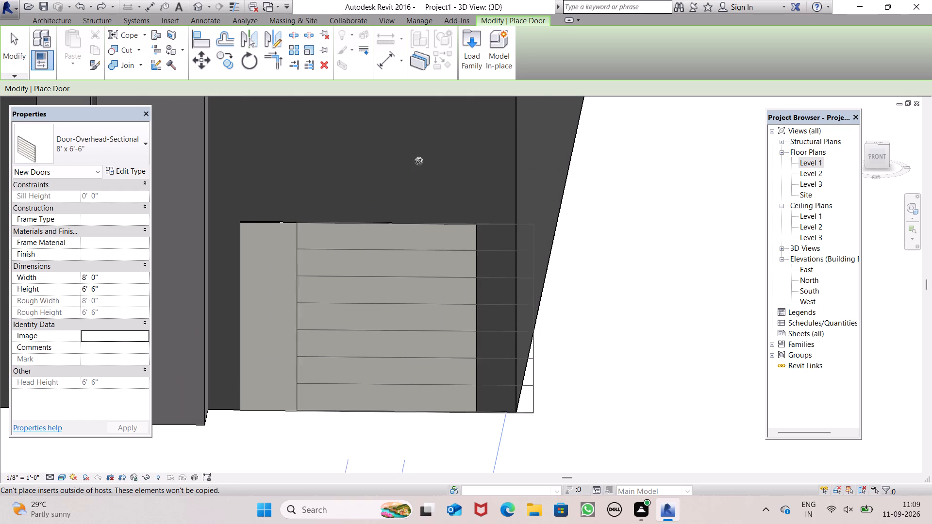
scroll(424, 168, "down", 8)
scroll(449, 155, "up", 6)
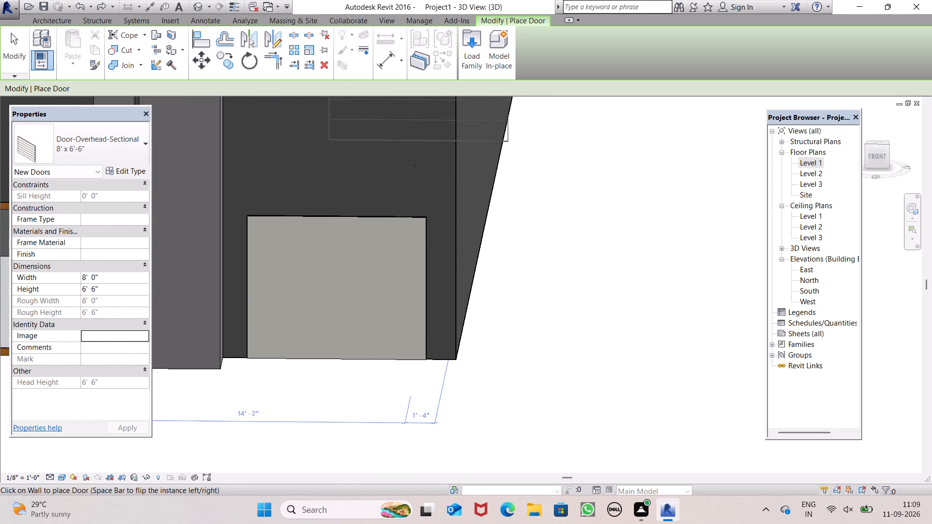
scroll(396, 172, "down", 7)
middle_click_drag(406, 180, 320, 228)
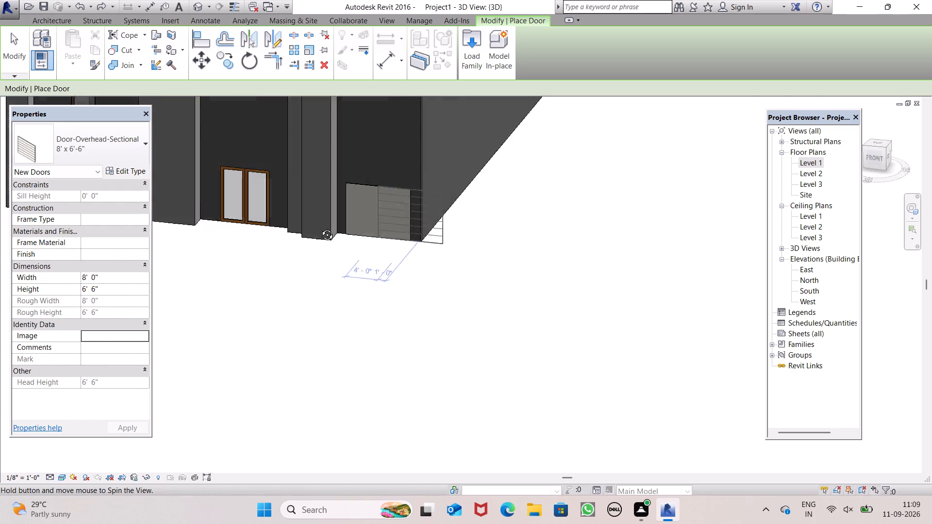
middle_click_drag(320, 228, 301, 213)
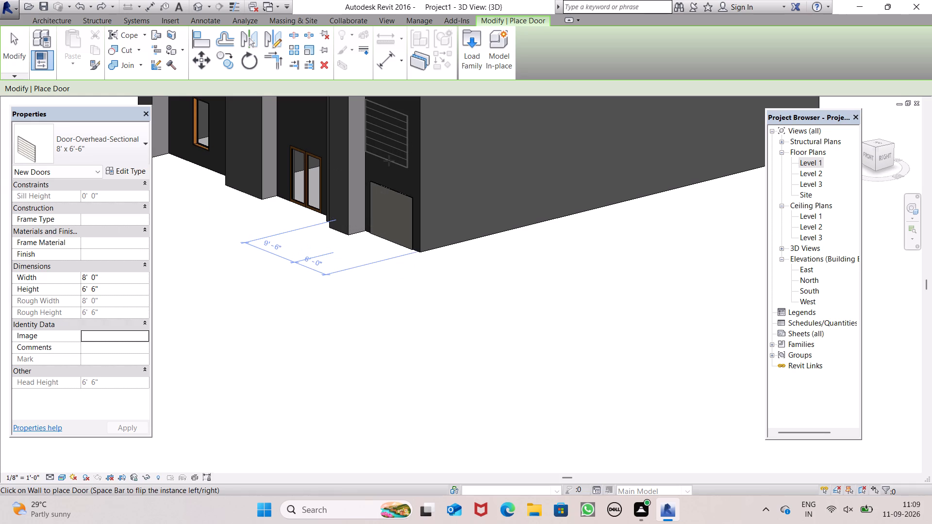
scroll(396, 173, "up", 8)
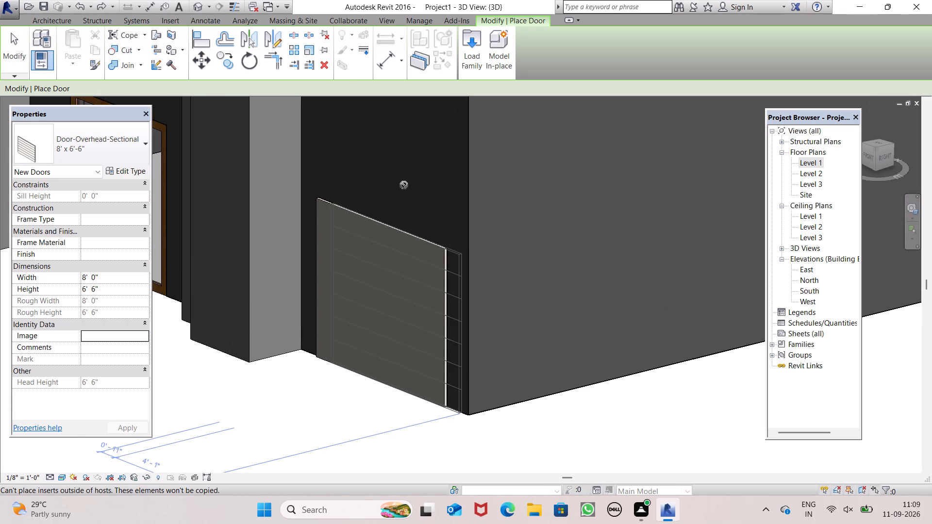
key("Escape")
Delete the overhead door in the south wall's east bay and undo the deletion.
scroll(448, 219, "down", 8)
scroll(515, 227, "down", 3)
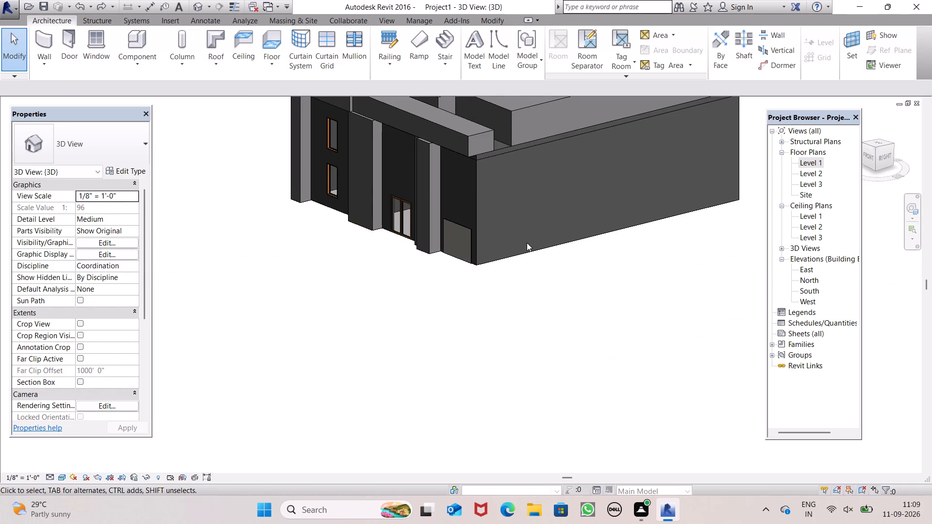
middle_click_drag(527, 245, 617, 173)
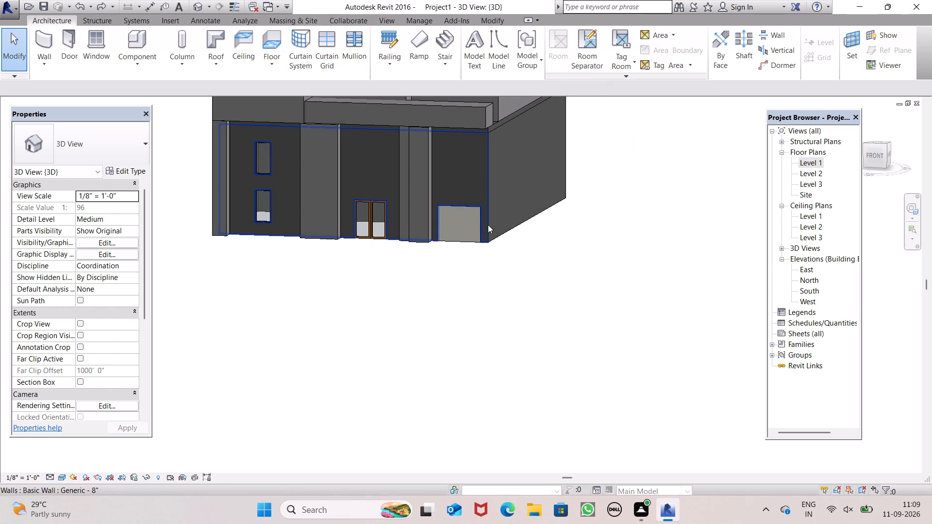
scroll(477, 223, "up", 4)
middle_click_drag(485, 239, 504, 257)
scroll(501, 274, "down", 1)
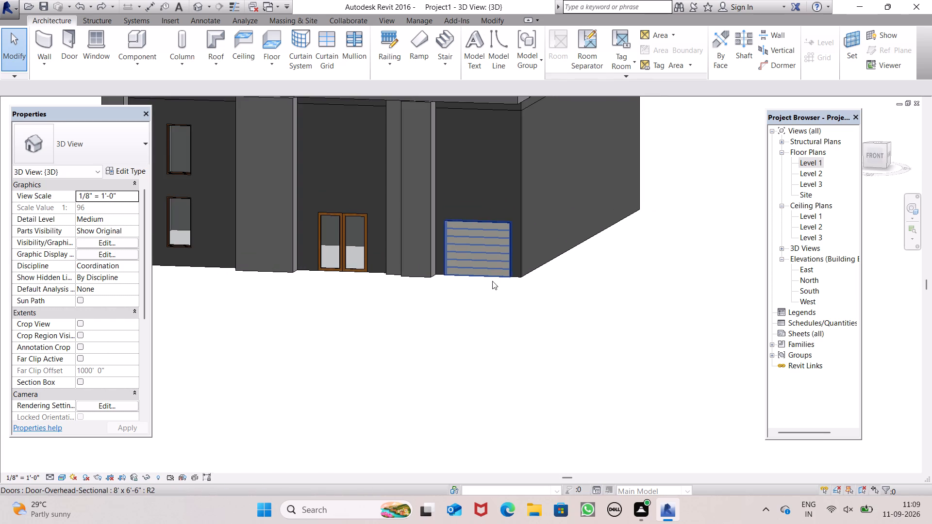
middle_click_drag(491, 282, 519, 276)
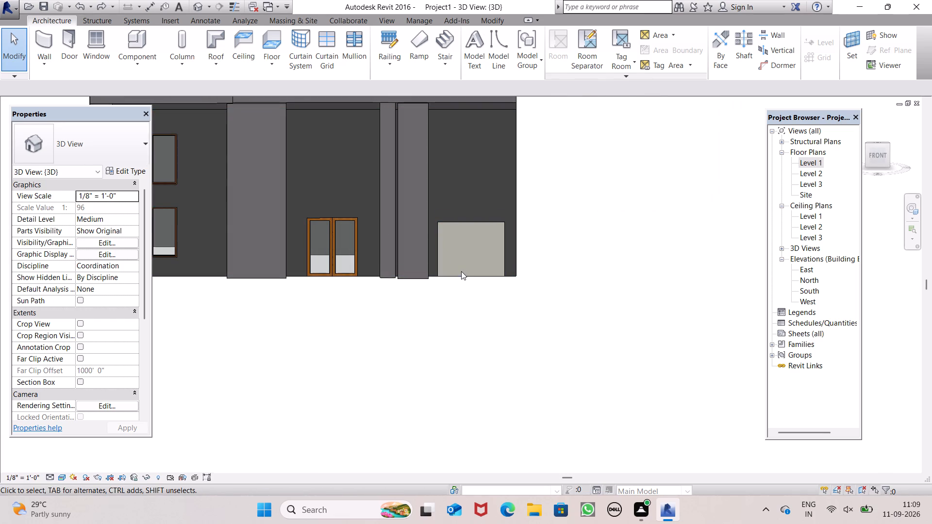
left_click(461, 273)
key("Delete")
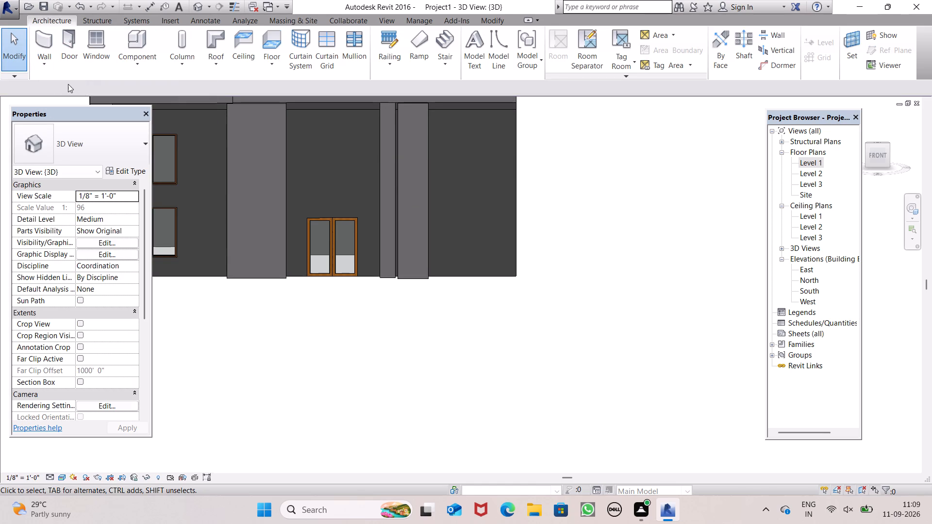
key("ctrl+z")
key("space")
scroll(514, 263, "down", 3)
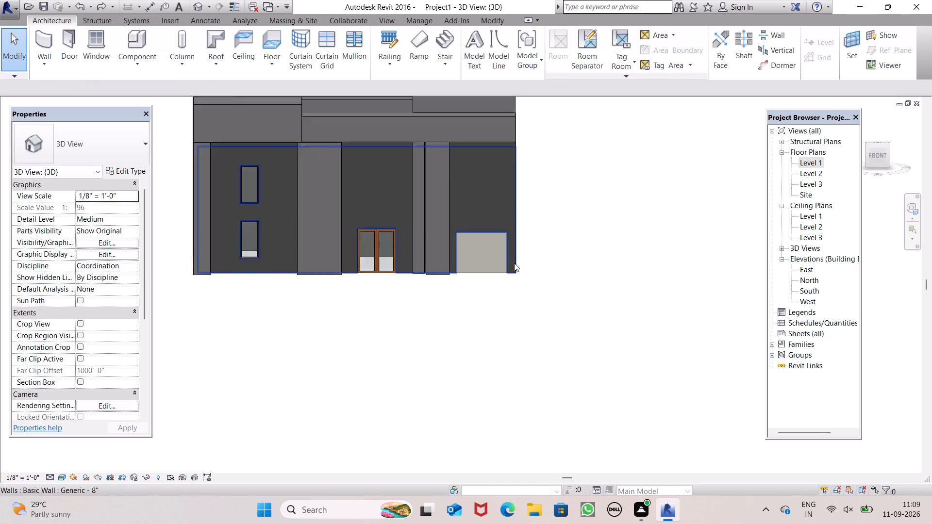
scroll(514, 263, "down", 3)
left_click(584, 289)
Create a Generic - 12" architectural floor on Level 1 with a rectangular boundary along the outer faces of the building's exterior walls.
scroll(573, 282, "down", 1)
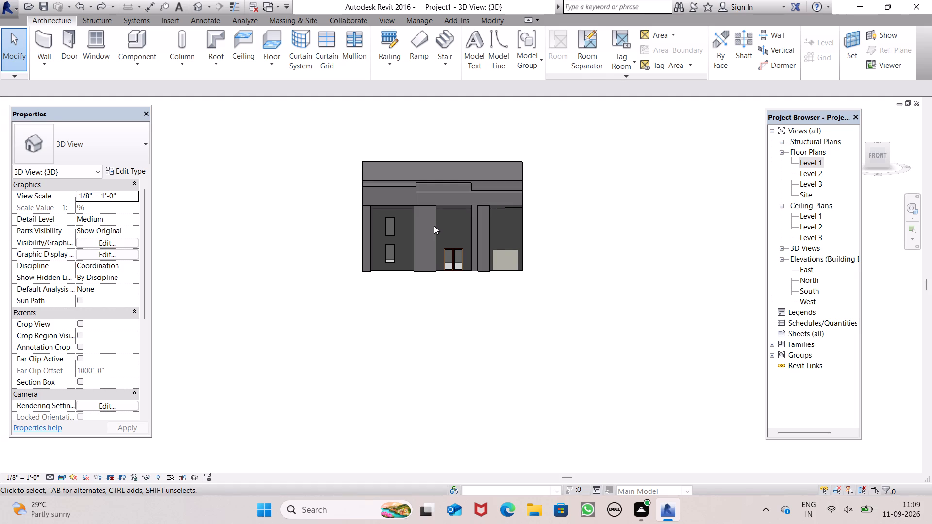
left_click(272, 54)
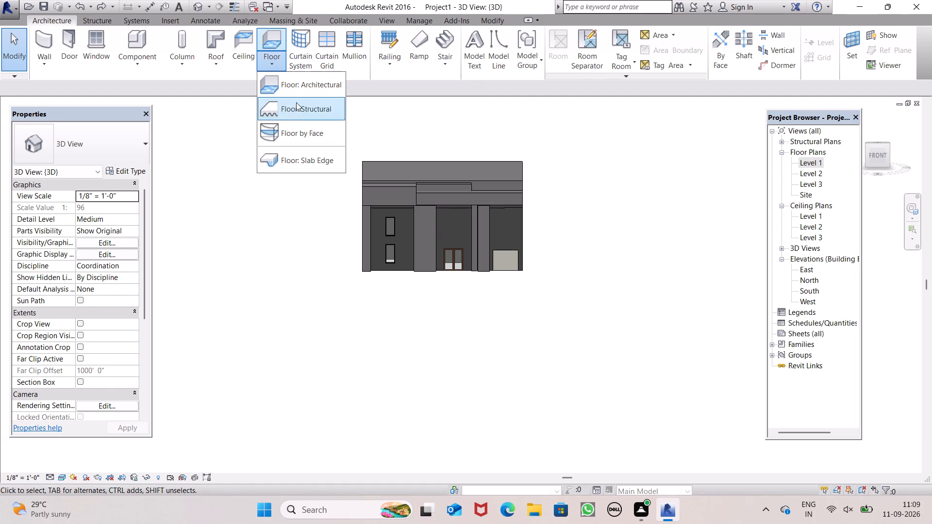
left_click(304, 79)
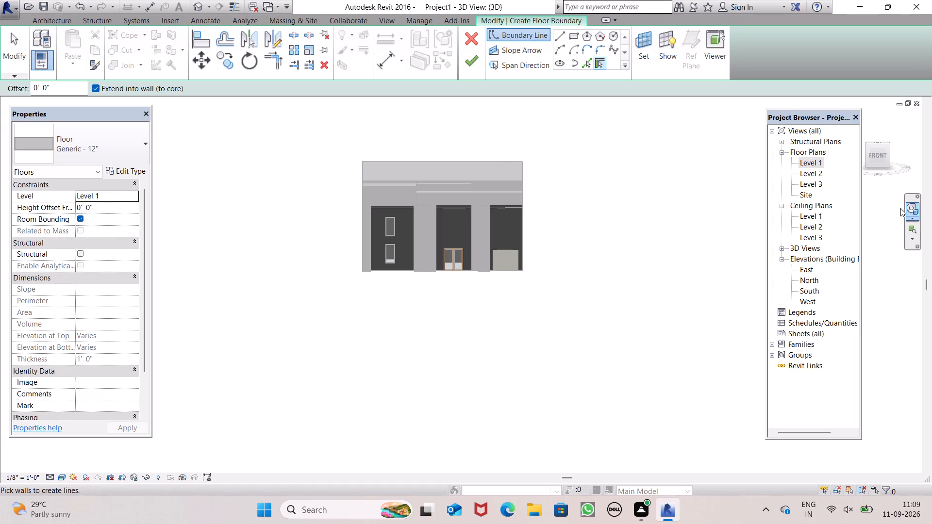
double_click(819, 166)
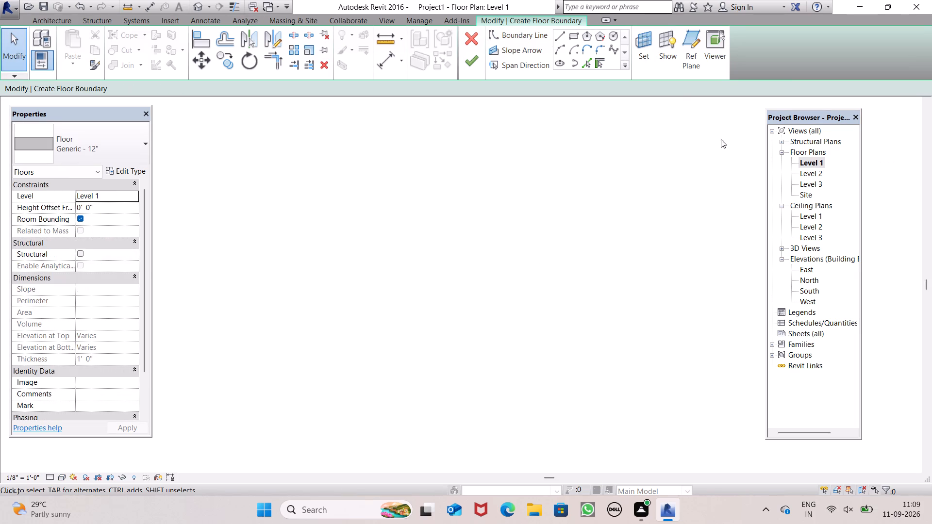
left_click(572, 38)
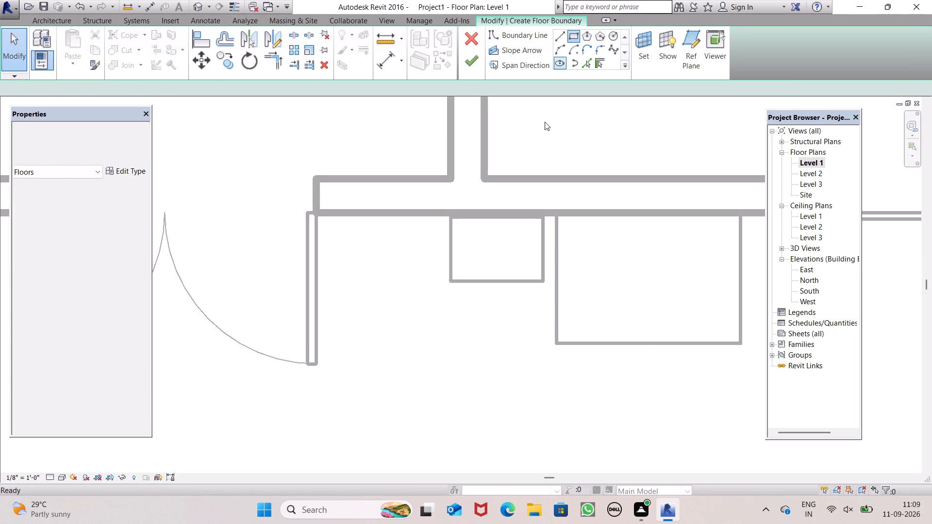
scroll(511, 250, "down", 13)
scroll(545, 287, "down", 6)
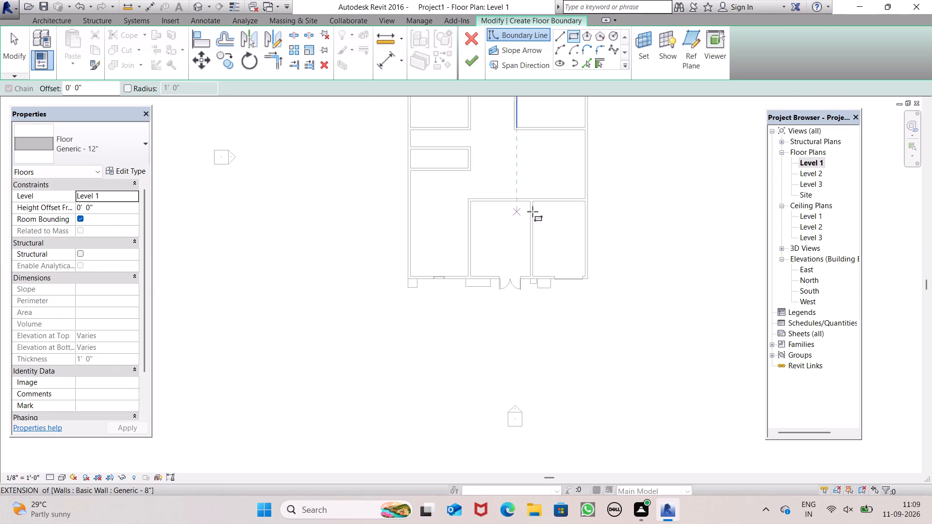
scroll(570, 207, "up", 3)
scroll(502, 229, "down", 1)
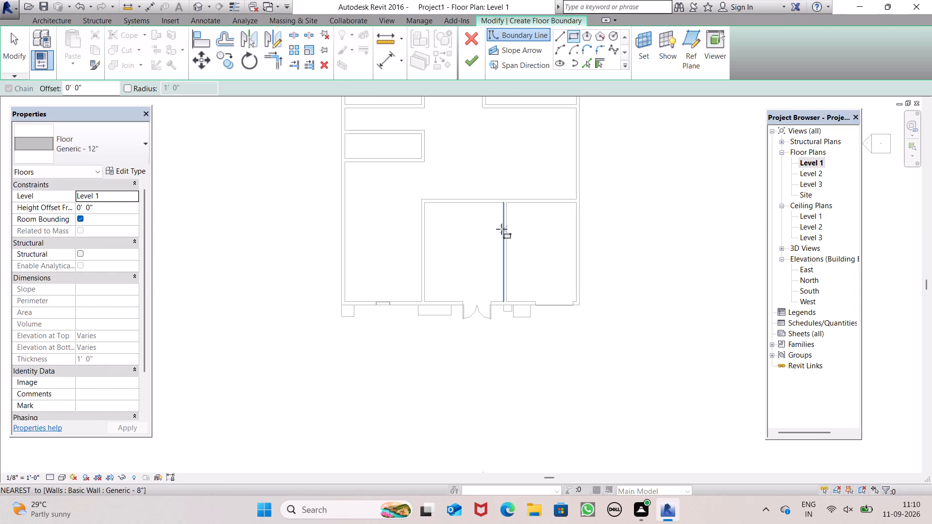
scroll(462, 191, "down", 1)
scroll(378, 192, "down", 7)
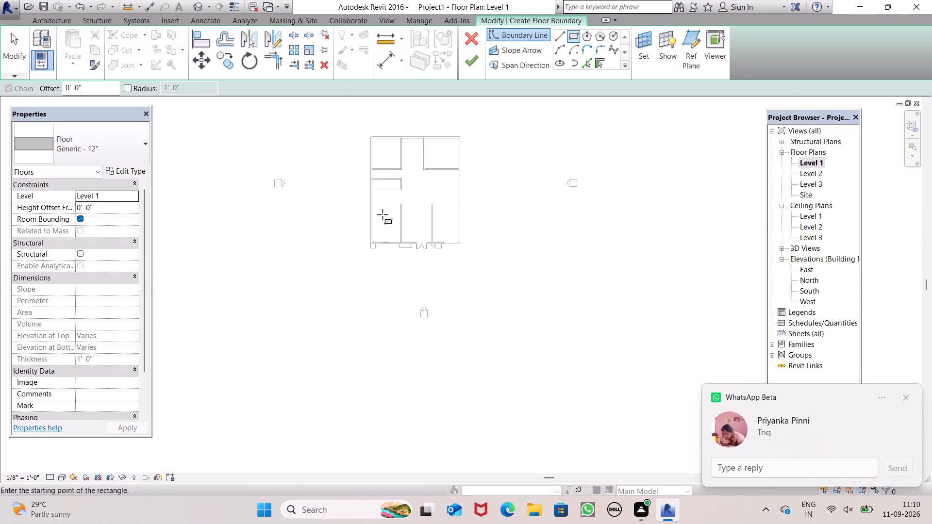
scroll(429, 154, "up", 5)
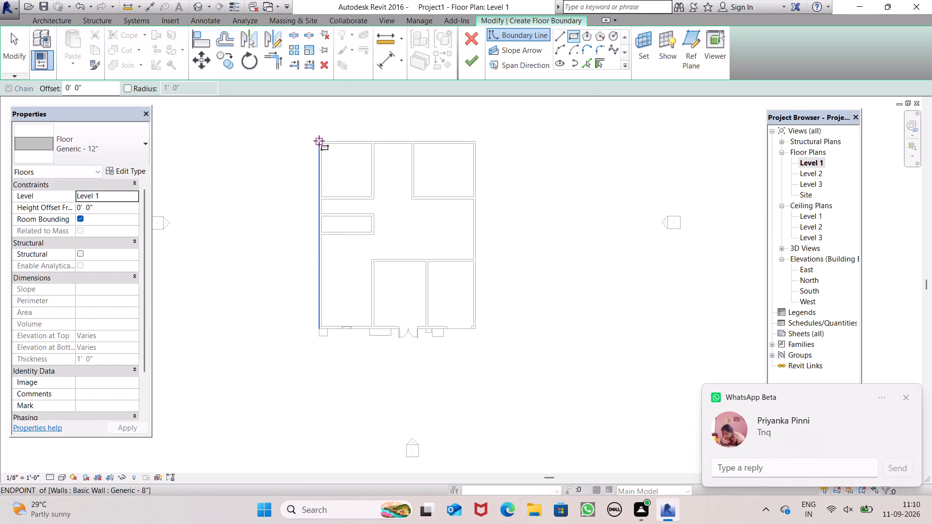
left_click(319, 141)
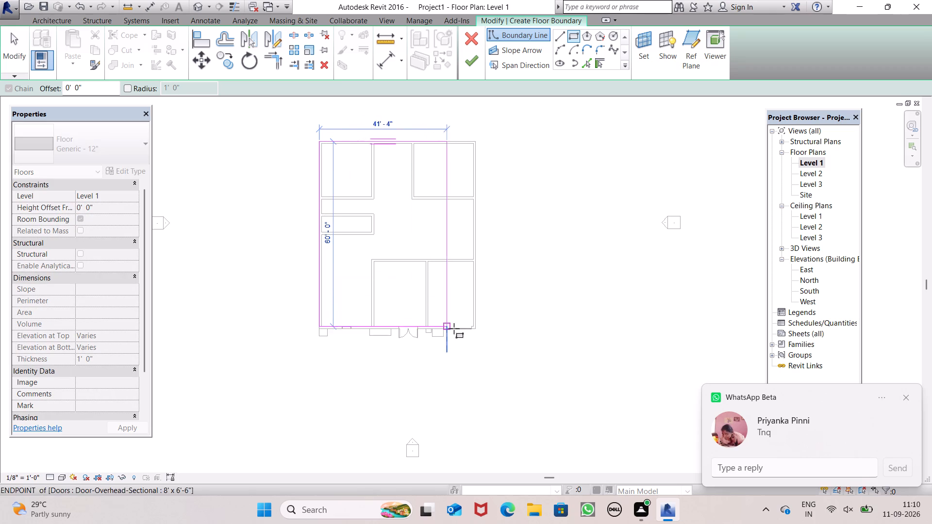
scroll(468, 328, "up", 6)
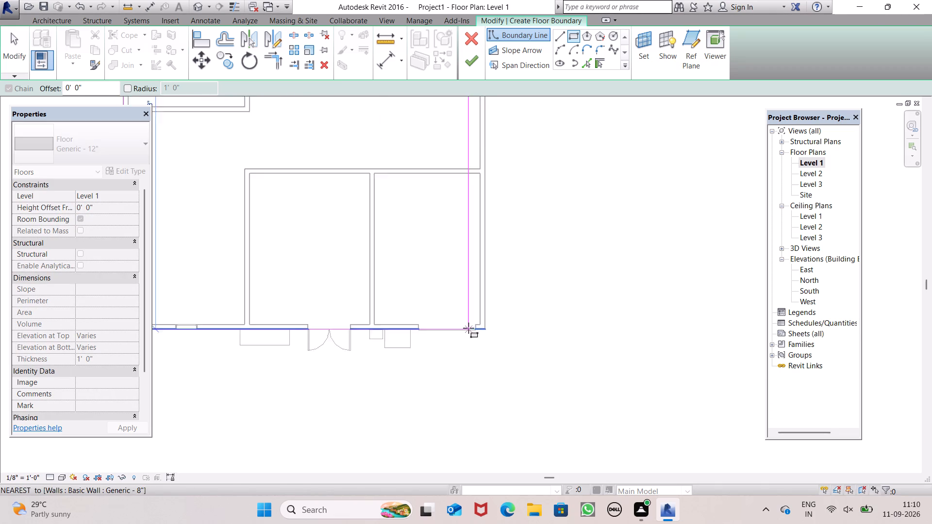
scroll(468, 328, "up", 2)
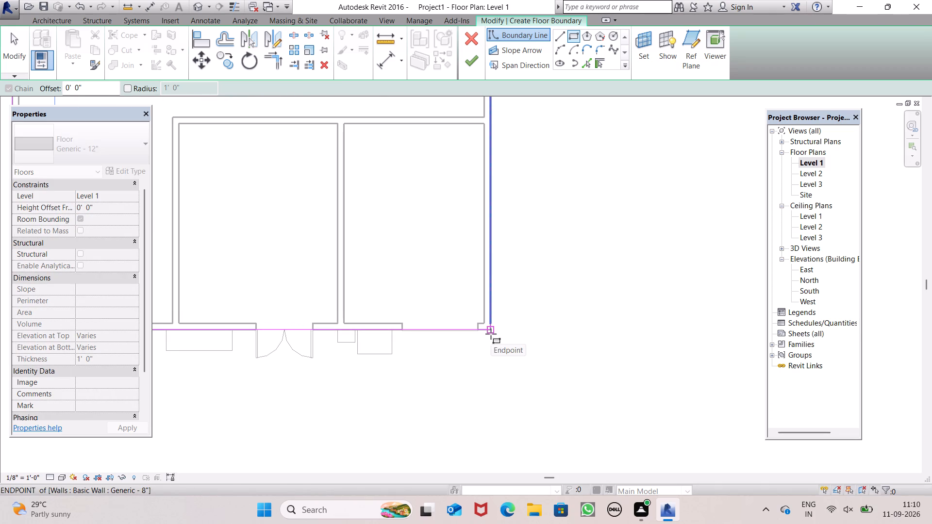
left_click(488, 329)
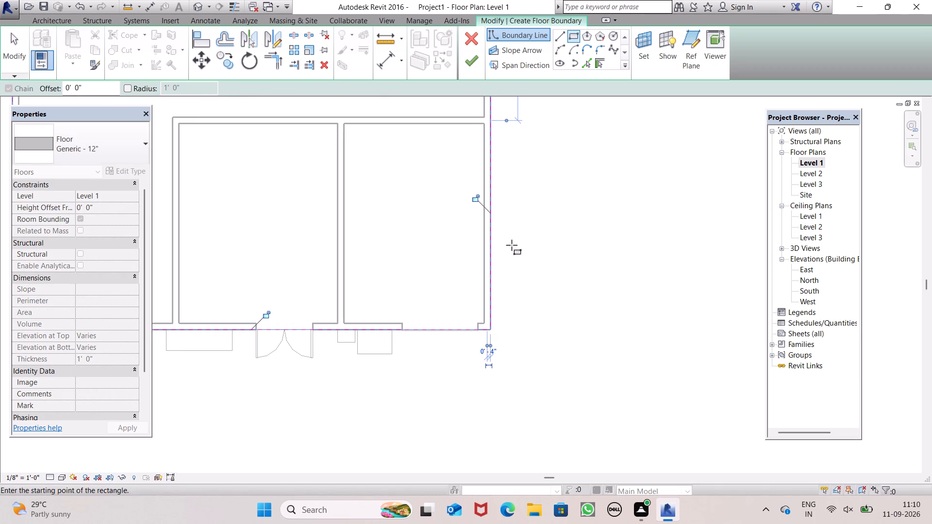
left_click(467, 66)
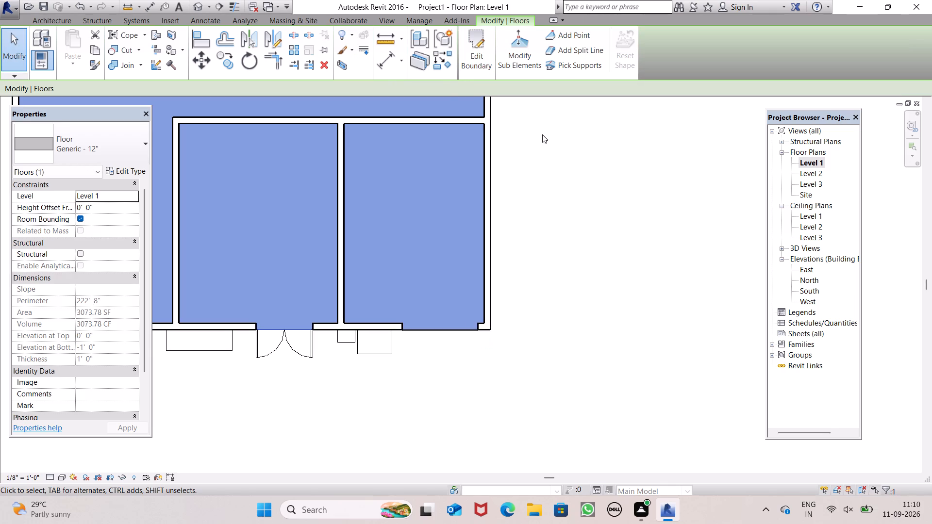
left_click(632, 178)
In the 3D view, inspect the type properties of the wide column just west of the double door and close them.
scroll(631, 179, "down", 8)
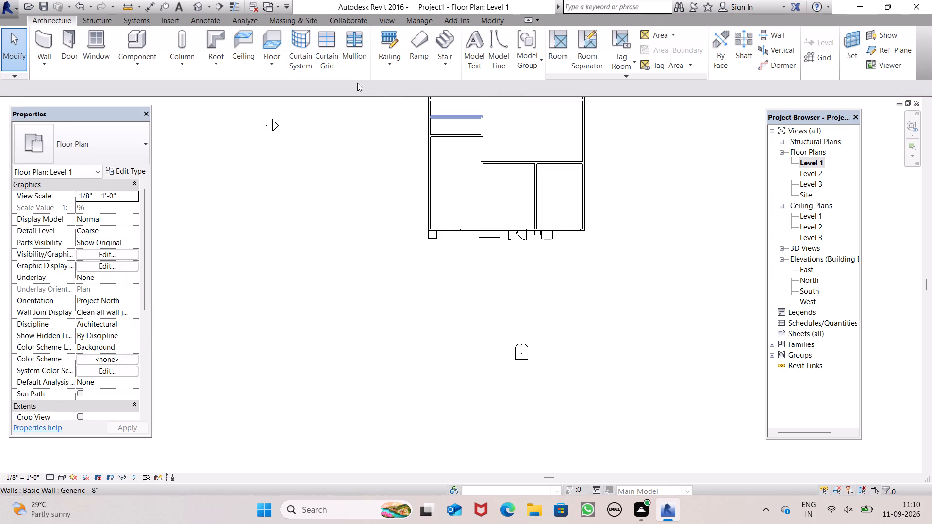
left_click(199, 8)
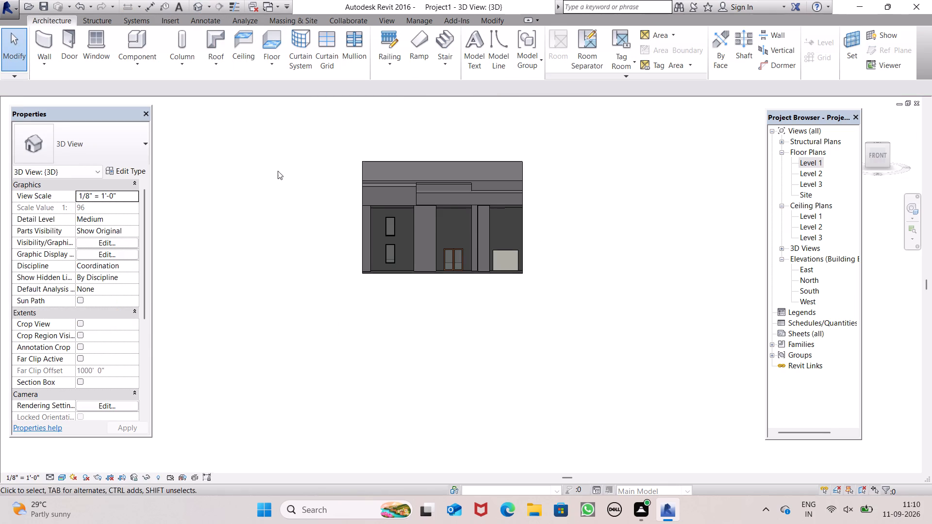
middle_click_drag(546, 265, 536, 200)
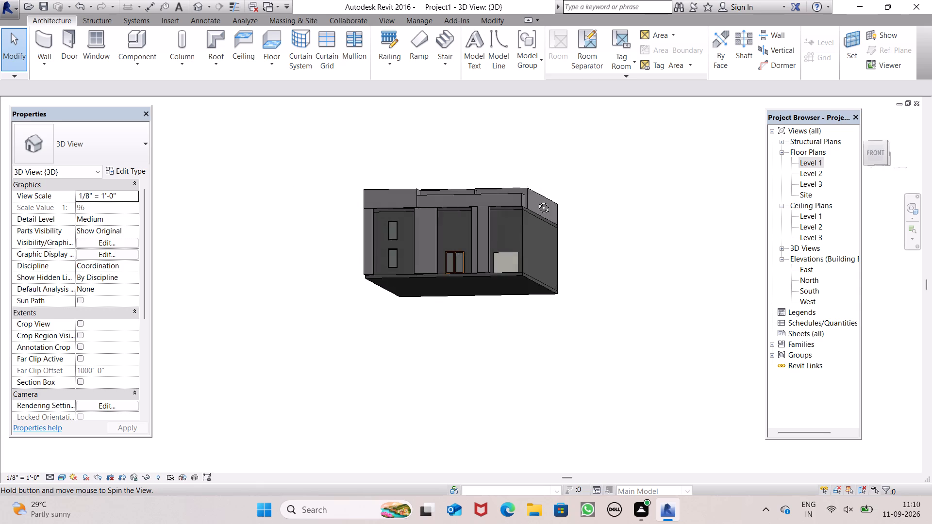
middle_click_drag(536, 200, 537, 318)
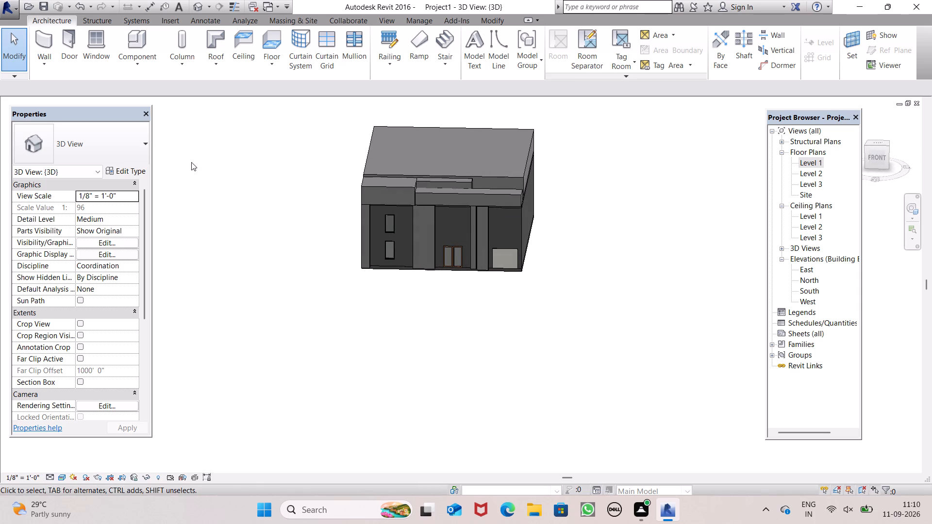
left_click(145, 147)
left_click(281, 252)
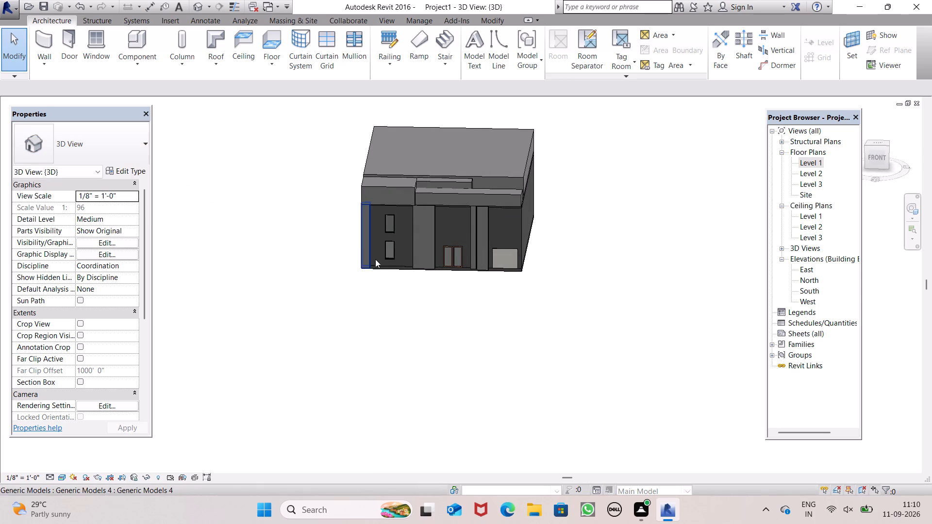
left_click(412, 243)
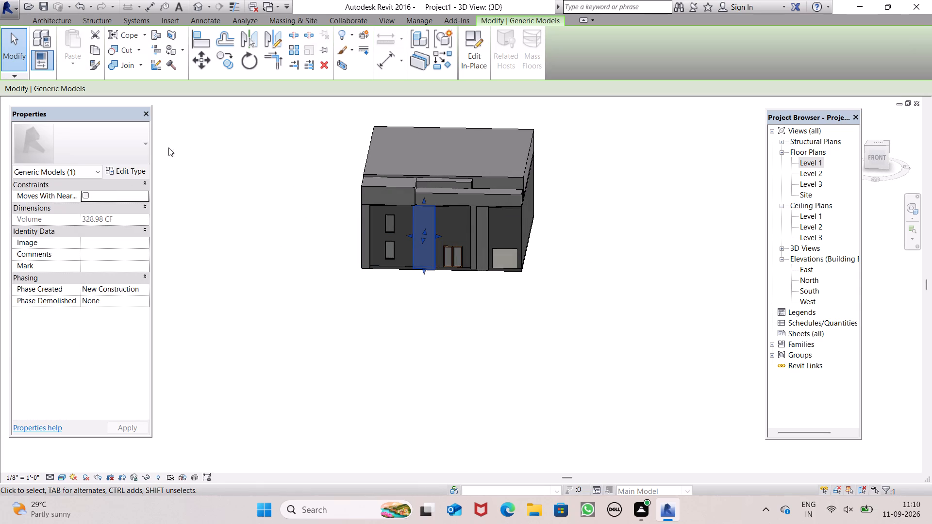
left_click(145, 144)
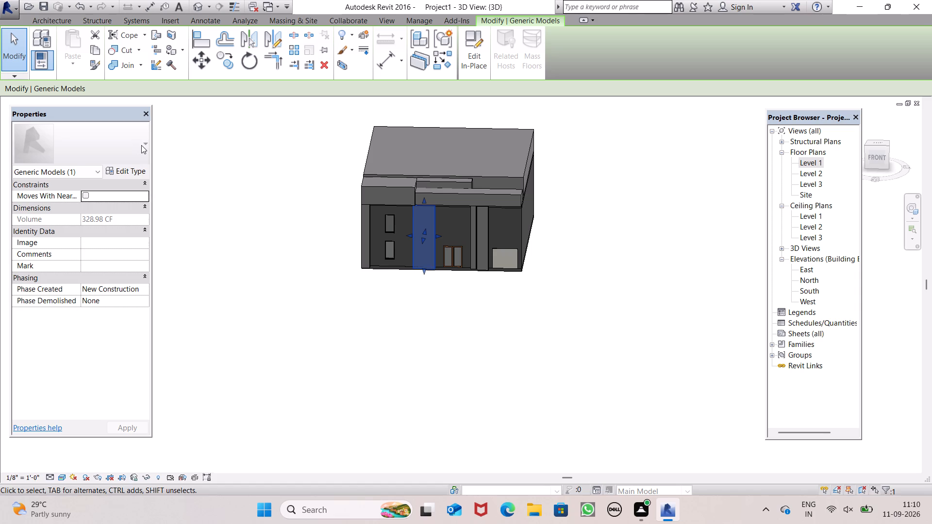
left_click(145, 143)
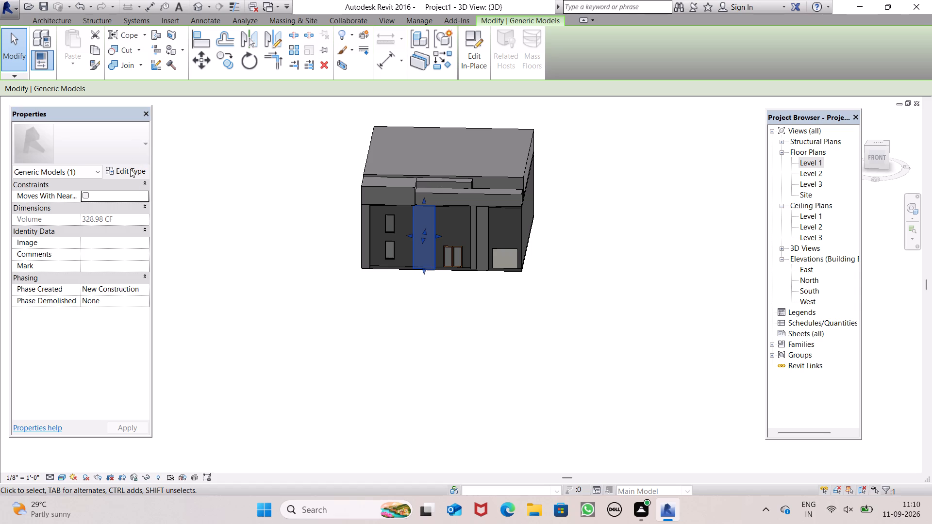
left_click(130, 166)
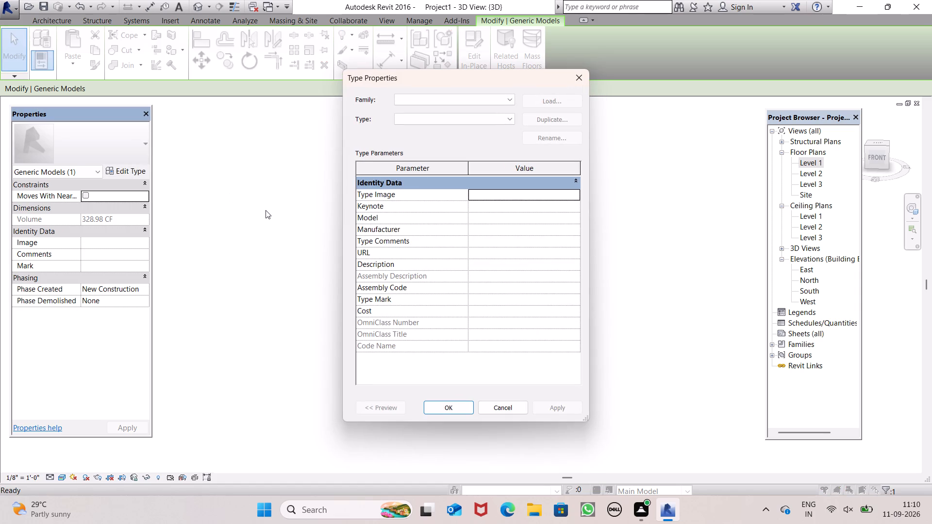
left_click(265, 210)
left_click(582, 75)
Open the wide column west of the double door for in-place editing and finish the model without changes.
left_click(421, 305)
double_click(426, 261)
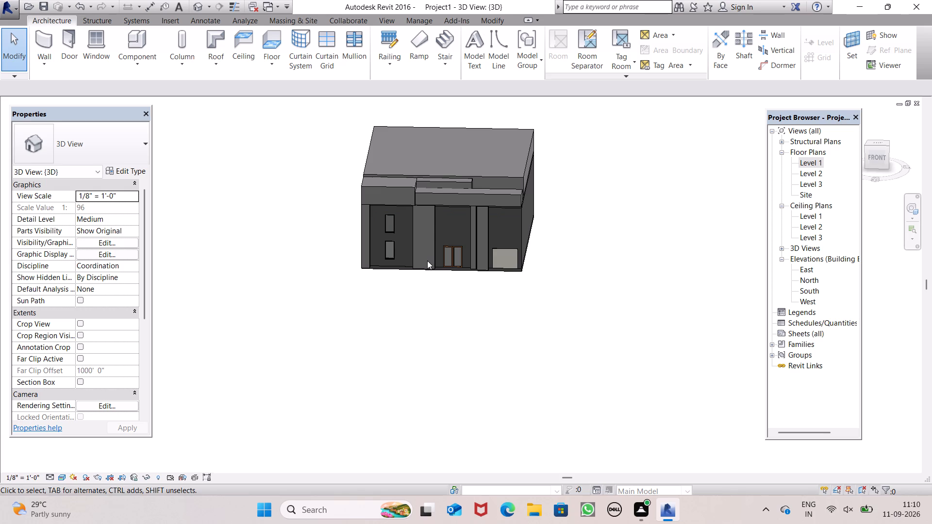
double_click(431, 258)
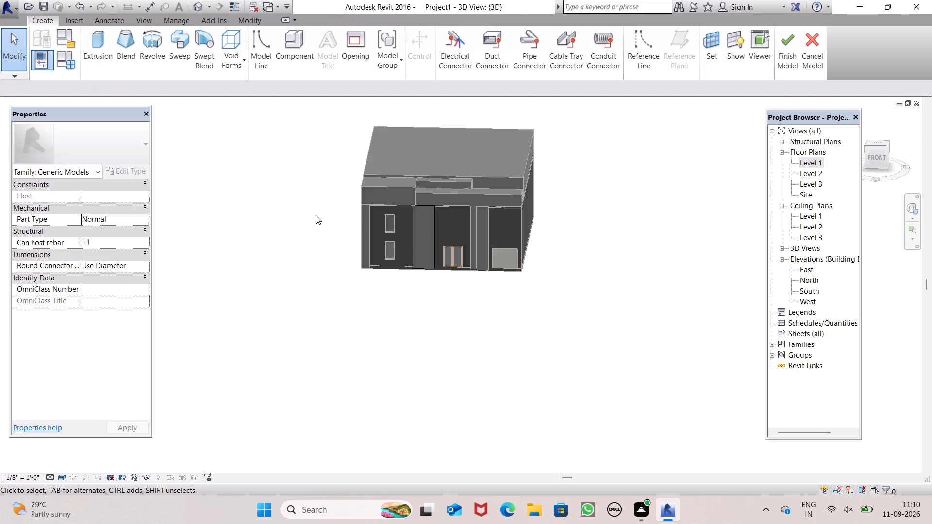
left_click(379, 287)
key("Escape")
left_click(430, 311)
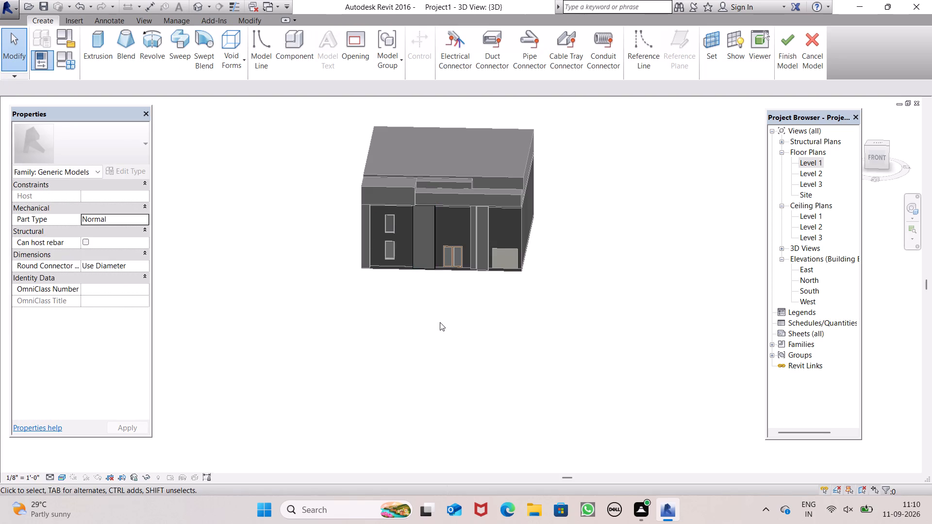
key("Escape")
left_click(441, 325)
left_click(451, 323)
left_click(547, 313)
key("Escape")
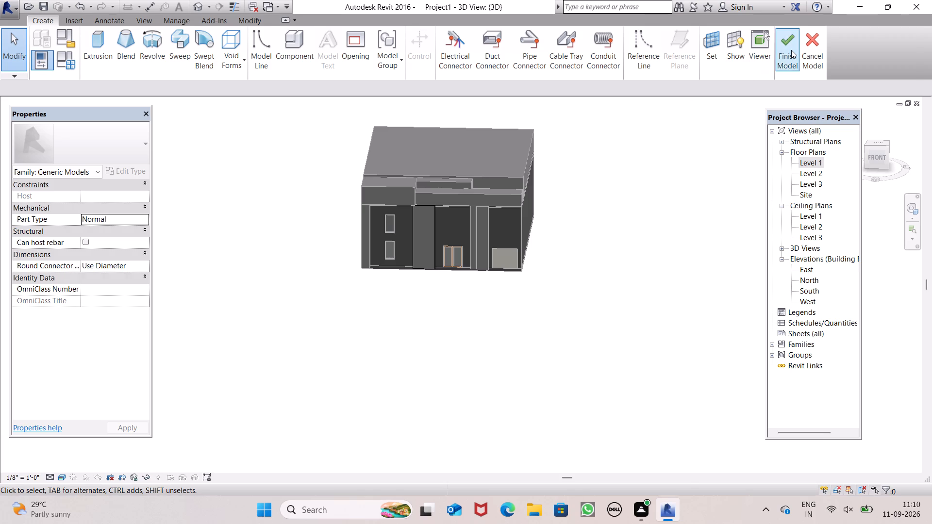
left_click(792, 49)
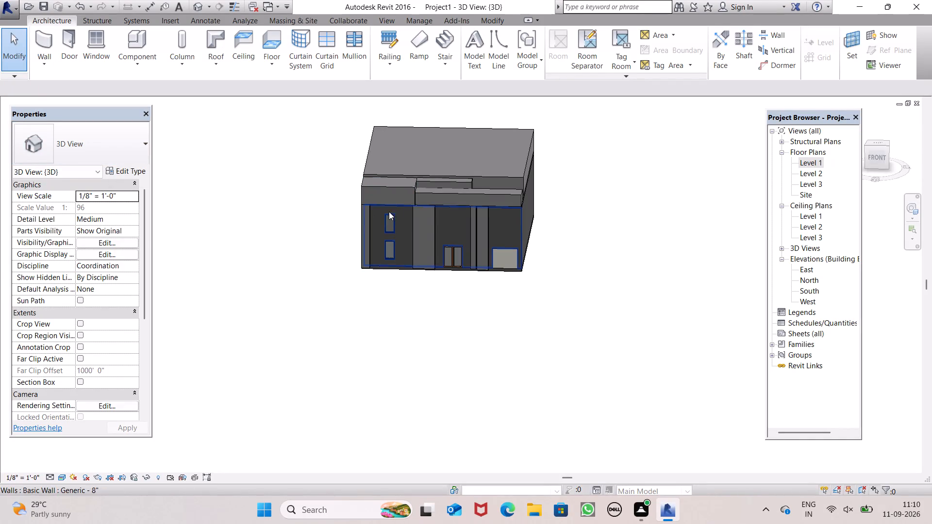
Examine the south facade and the underside of the Level 1 floor in 3D.
scroll(426, 204, "up", 3)
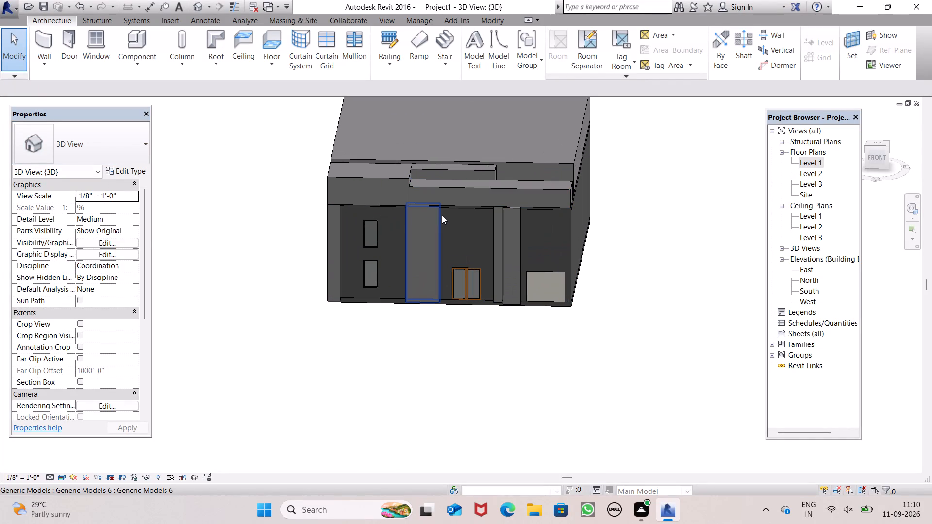
scroll(484, 248, "down", 1)
scroll(495, 245, "up", 3)
scroll(501, 245, "down", 1)
scroll(383, 261, "down", 1)
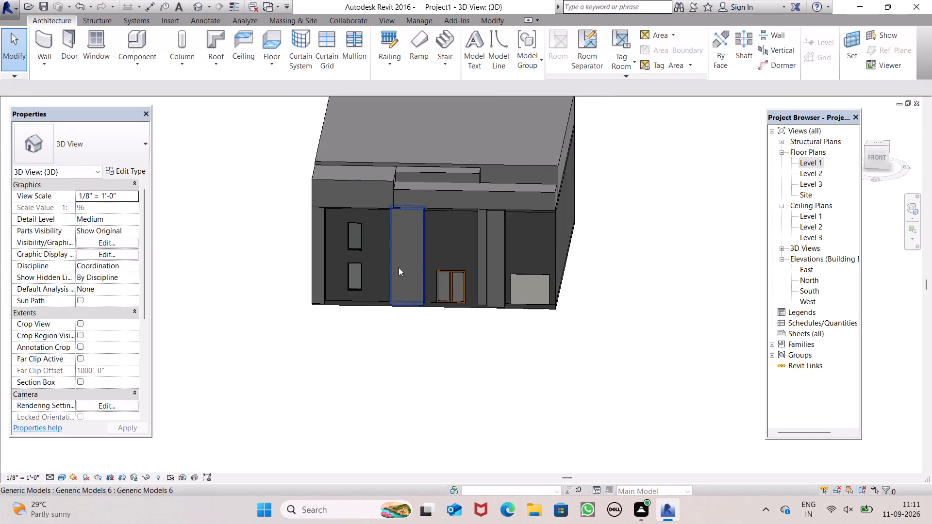
middle_click_drag(401, 275, 369, 135, "shift")
scroll(430, 246, "up", 1)
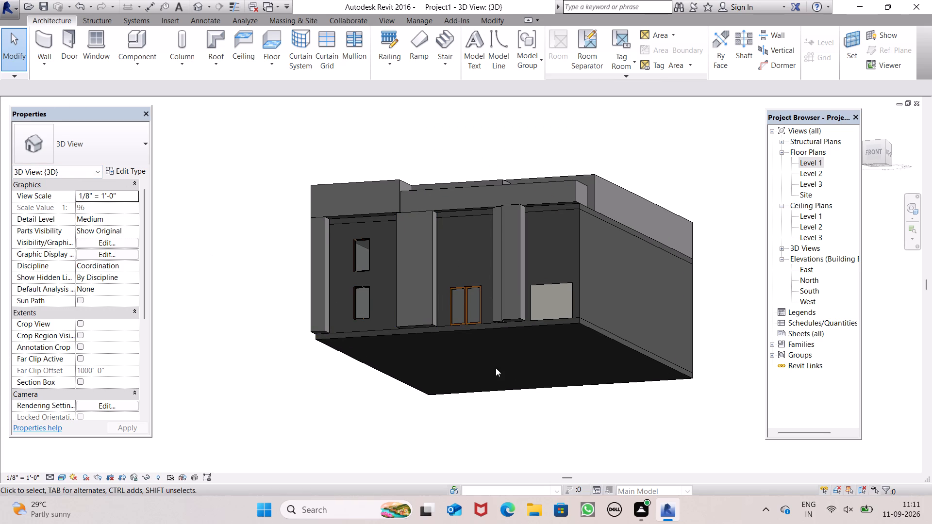
Open the Level 1 floor's boundary for editing in the Level 1 plan and delete all four boundary lines.
middle_click_drag(496, 368, 528, 475)
scroll(542, 329, "up", 5)
scroll(539, 285, "down", 1)
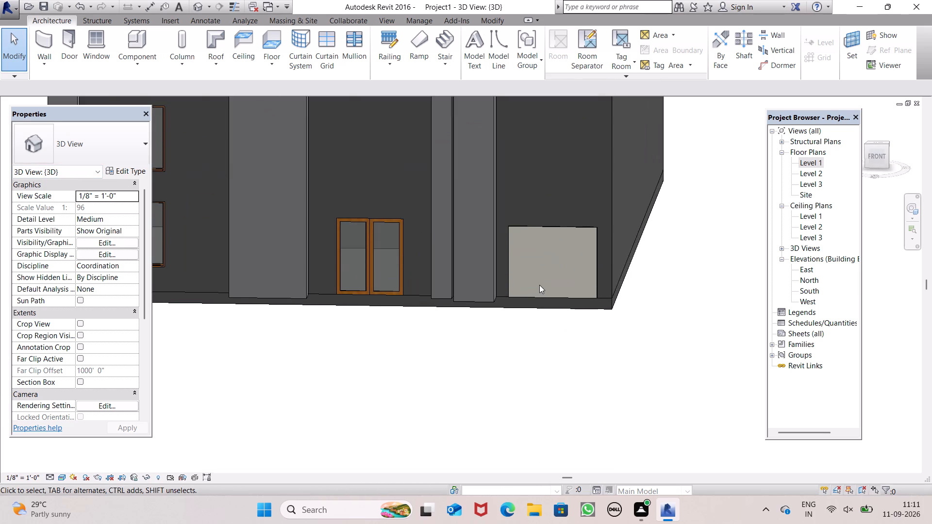
scroll(539, 285, "down", 2)
double_click(586, 301)
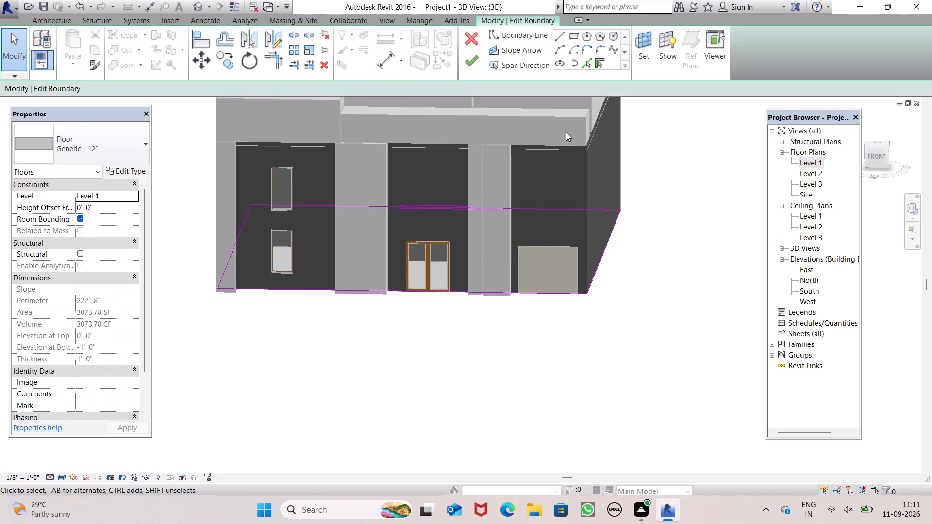
double_click(814, 163)
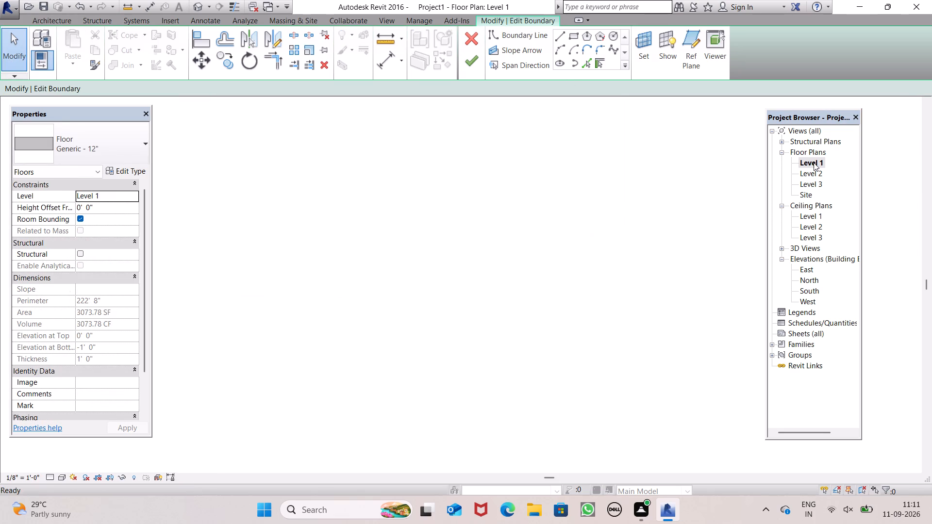
scroll(523, 226, "up", 3)
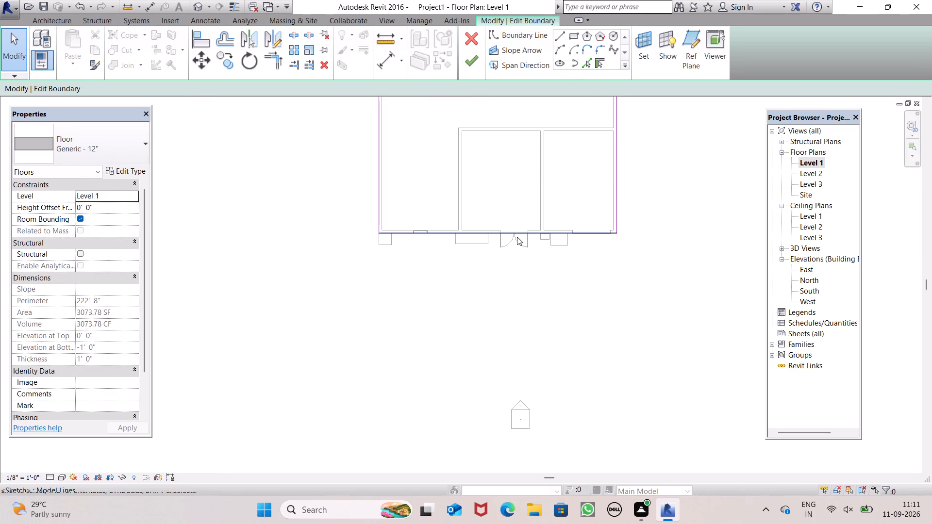
left_click(517, 233)
scroll(519, 240, "down", 5)
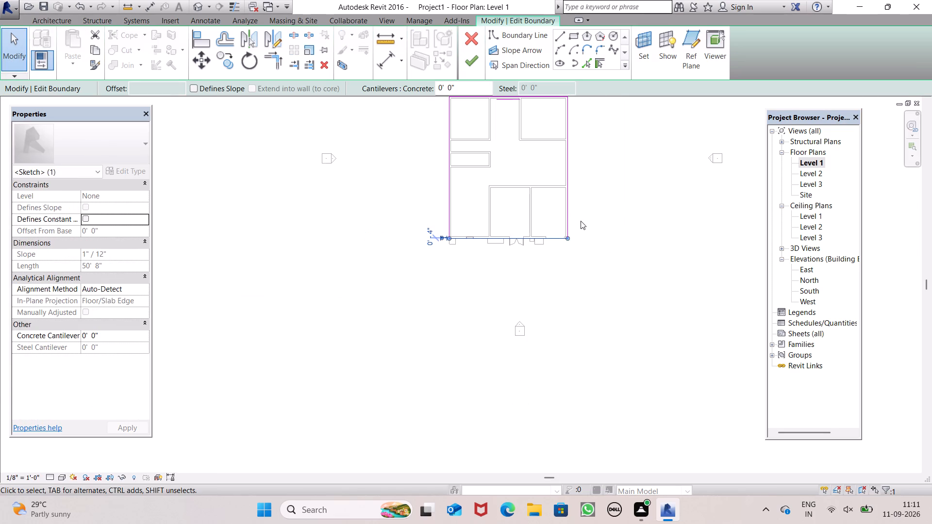
scroll(581, 219, "down", 5)
scroll(574, 172, "up", 4)
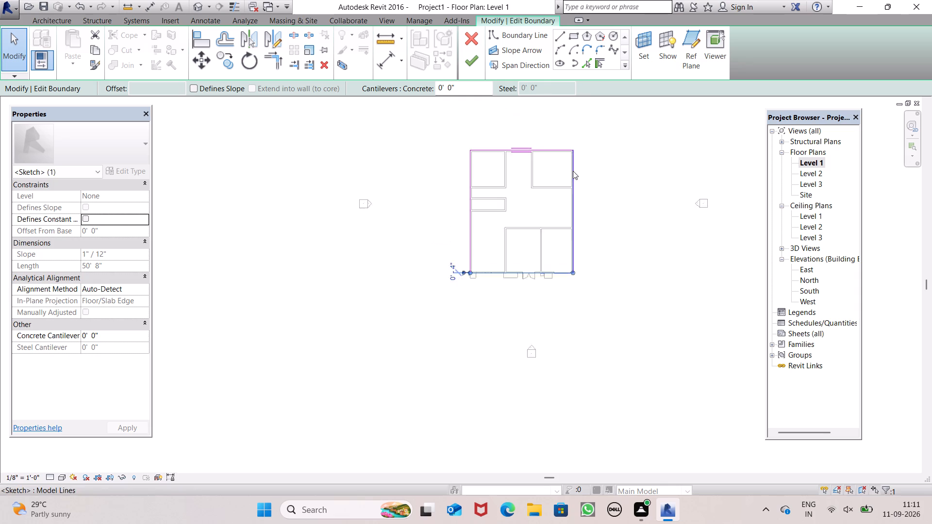
scroll(573, 171, "up", 3)
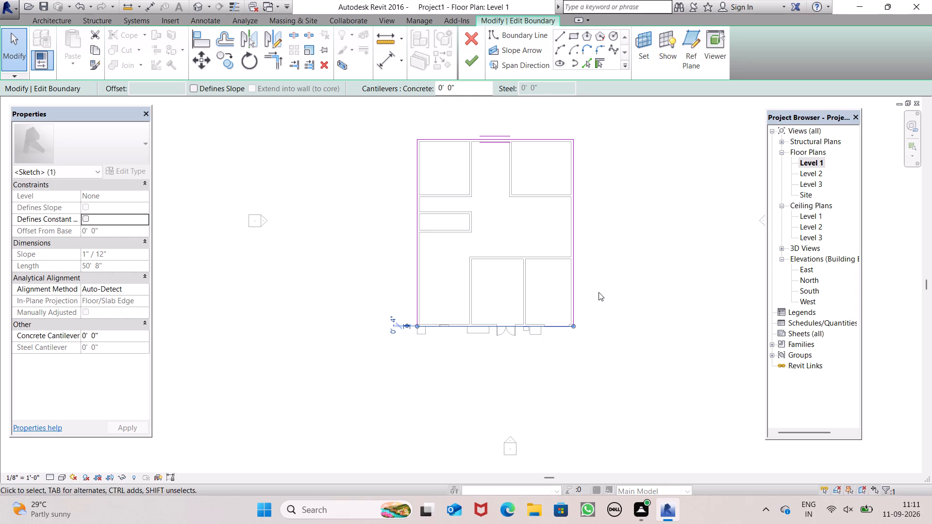
key("Delete")
left_click(575, 269)
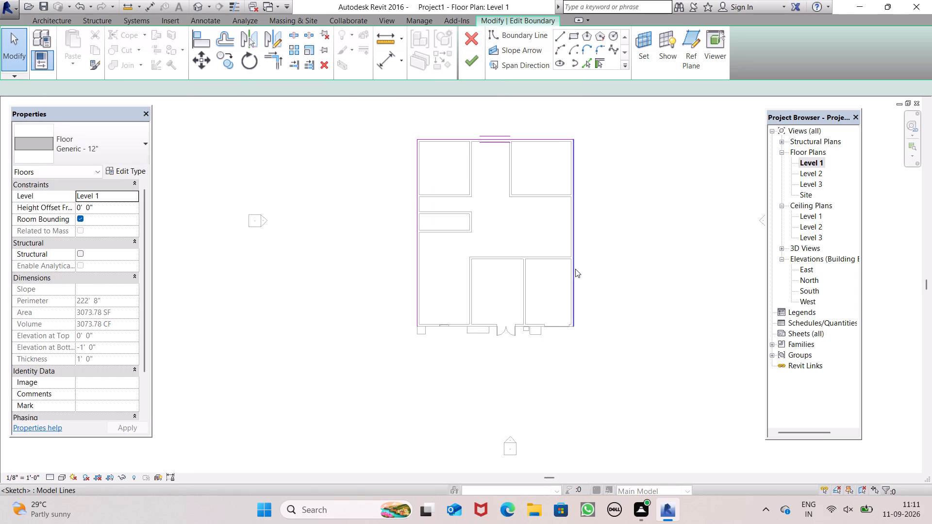
key("Delete")
left_click(533, 140)
key("Delete")
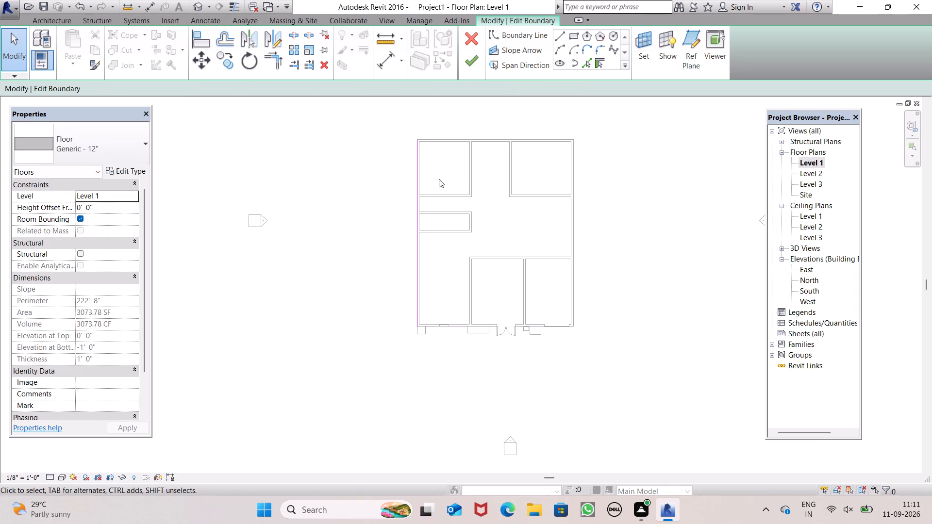
left_click(414, 194)
key("Delete")
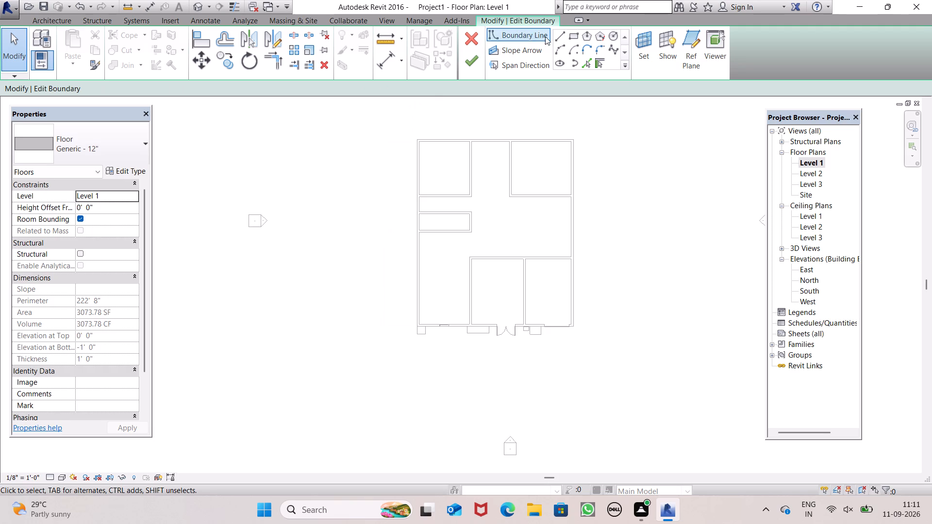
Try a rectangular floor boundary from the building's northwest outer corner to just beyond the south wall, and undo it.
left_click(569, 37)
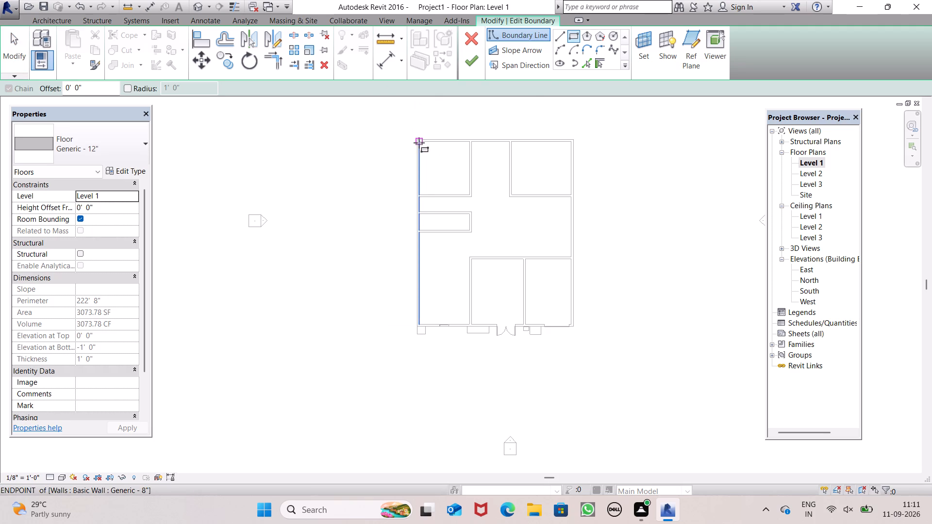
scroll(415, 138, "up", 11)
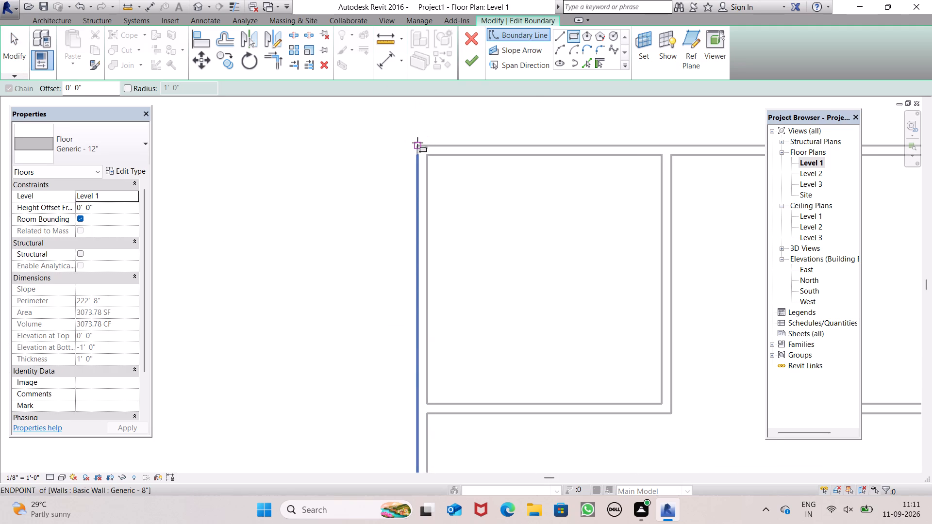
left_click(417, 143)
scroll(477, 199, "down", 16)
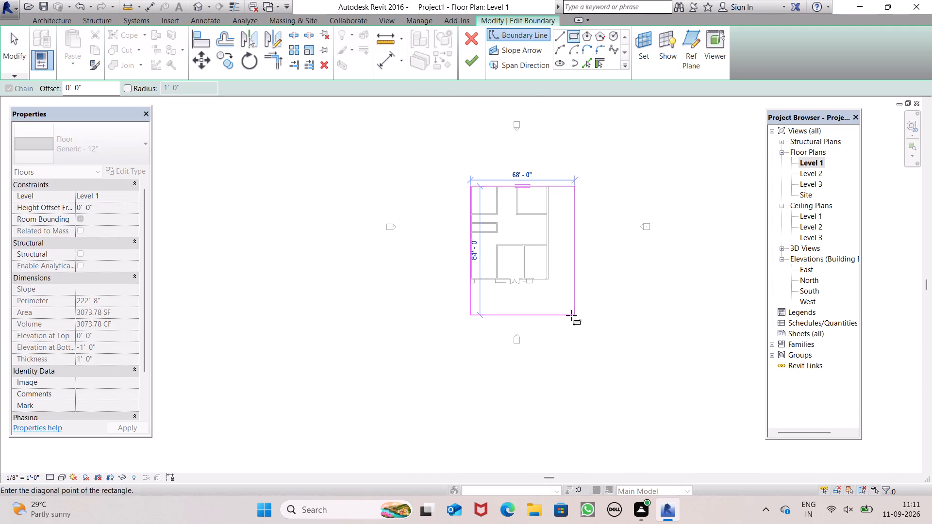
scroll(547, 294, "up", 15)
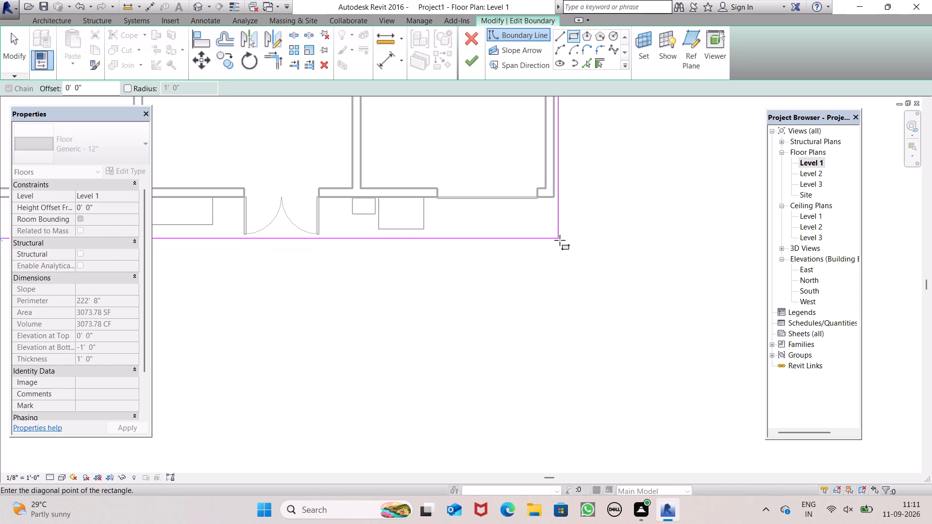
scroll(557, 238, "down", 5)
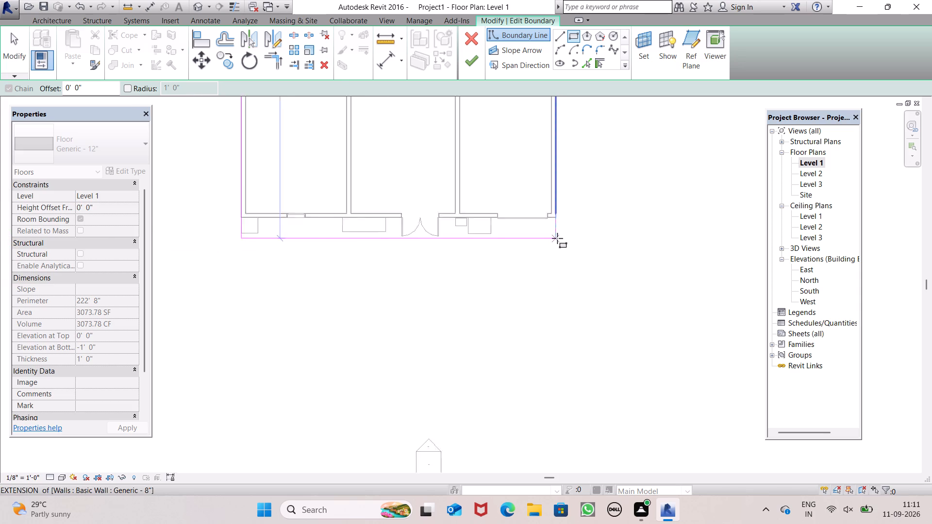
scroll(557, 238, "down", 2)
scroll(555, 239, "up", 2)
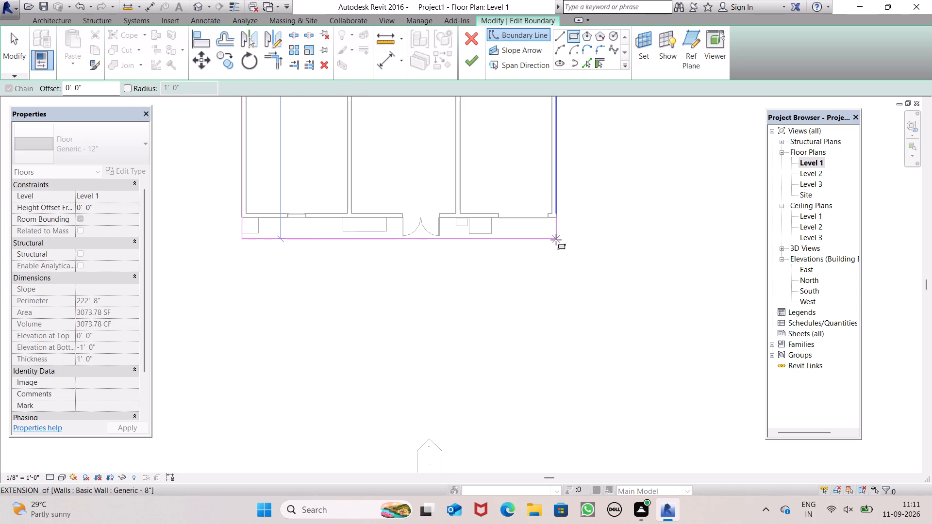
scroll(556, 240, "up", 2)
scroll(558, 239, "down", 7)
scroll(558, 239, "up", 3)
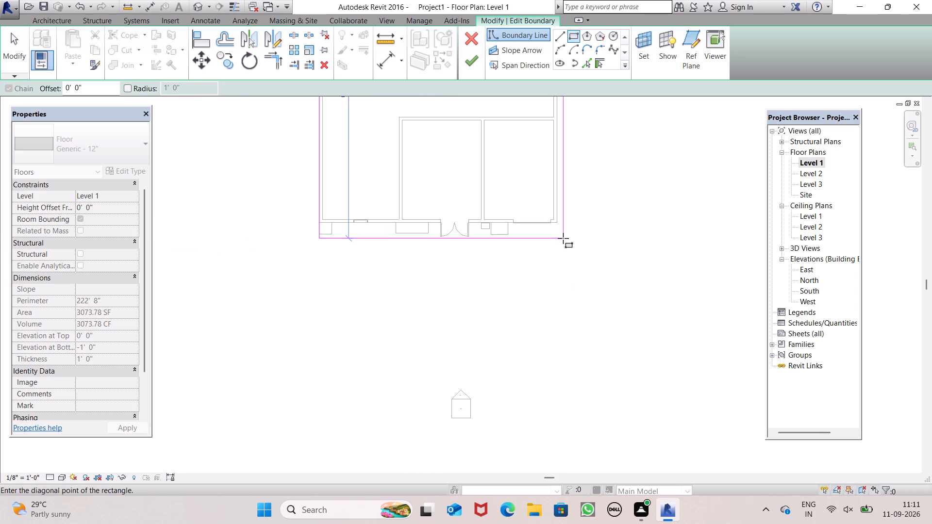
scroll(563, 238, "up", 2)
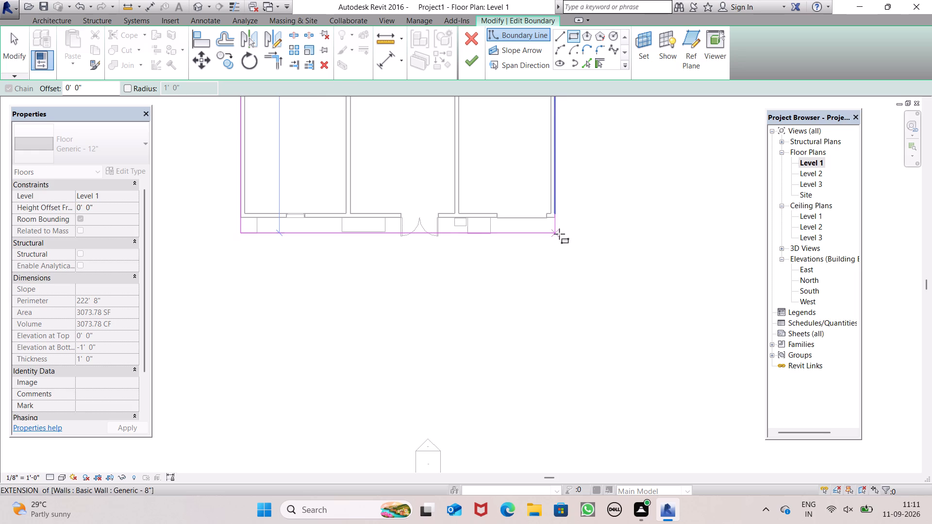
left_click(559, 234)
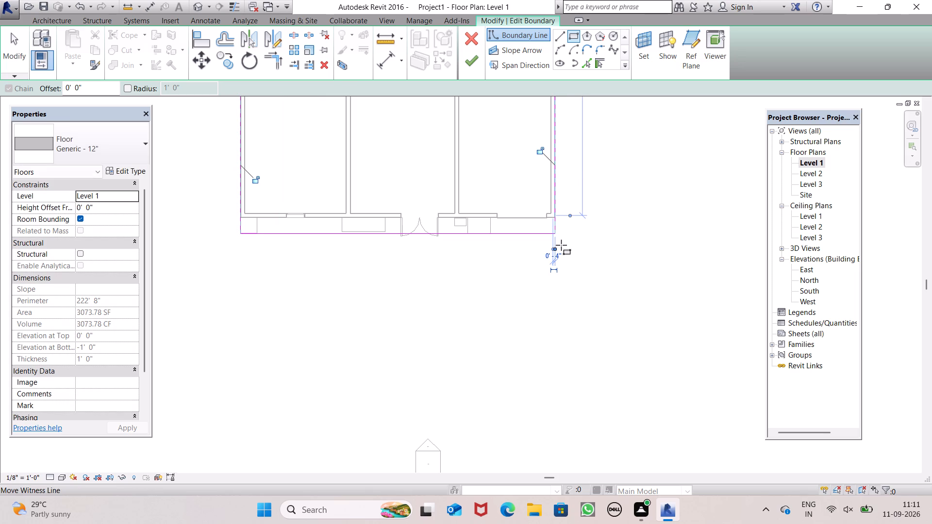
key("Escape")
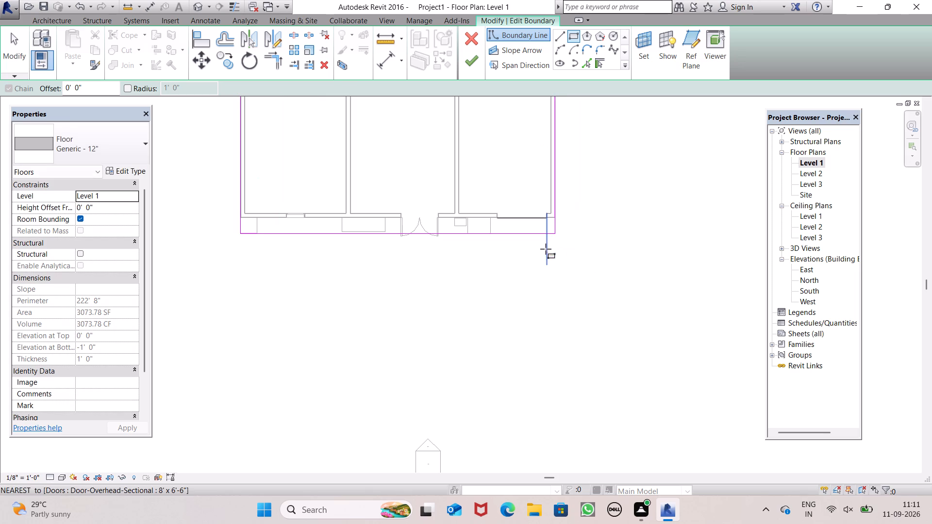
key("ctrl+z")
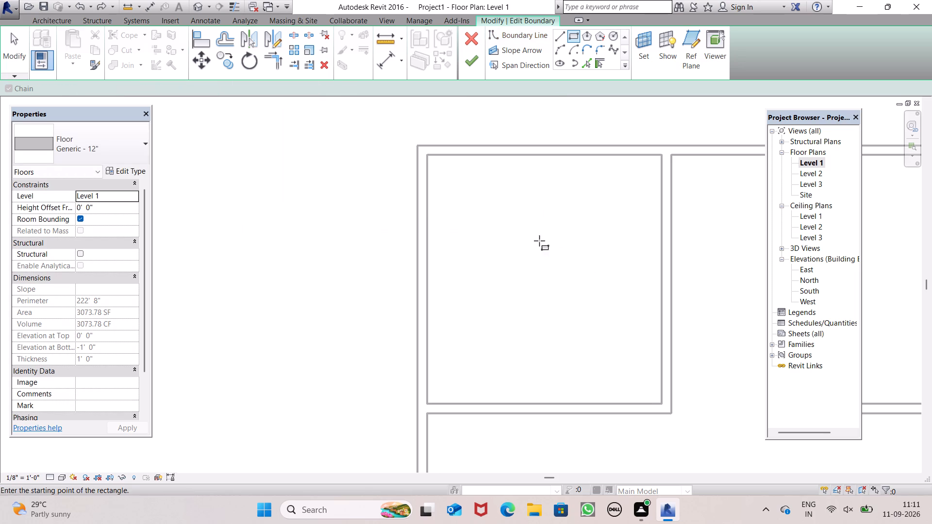
Draw a rectangular floor boundary from the northwest outer wall corner to the east wall's outer face, level with the south column fronts, and finish the floor.
scroll(507, 165, "down", 3)
scroll(487, 119, "down", 7)
scroll(460, 153, "down", 2)
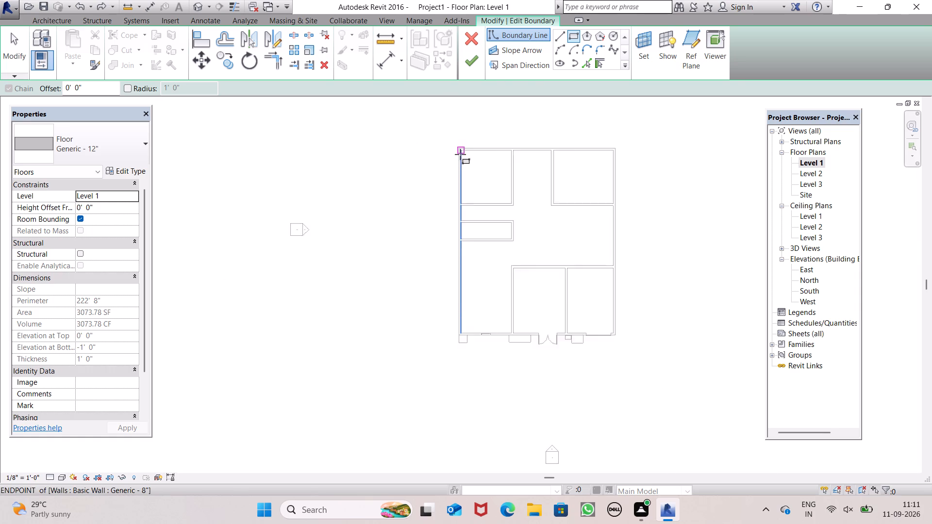
scroll(461, 154, "up", 1)
scroll(461, 154, "down", 1)
scroll(461, 154, "up", 7)
left_click(457, 140)
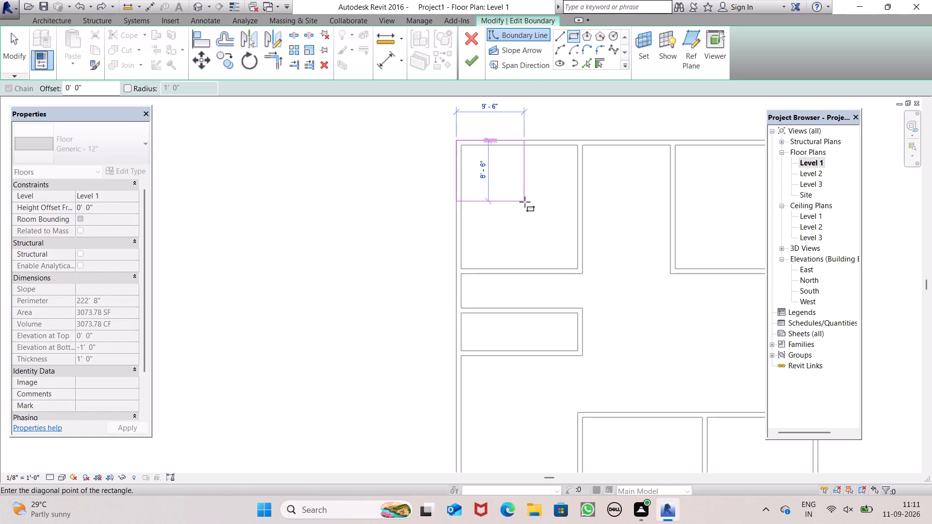
scroll(525, 202, "down", 12)
scroll(573, 284, "up", 7)
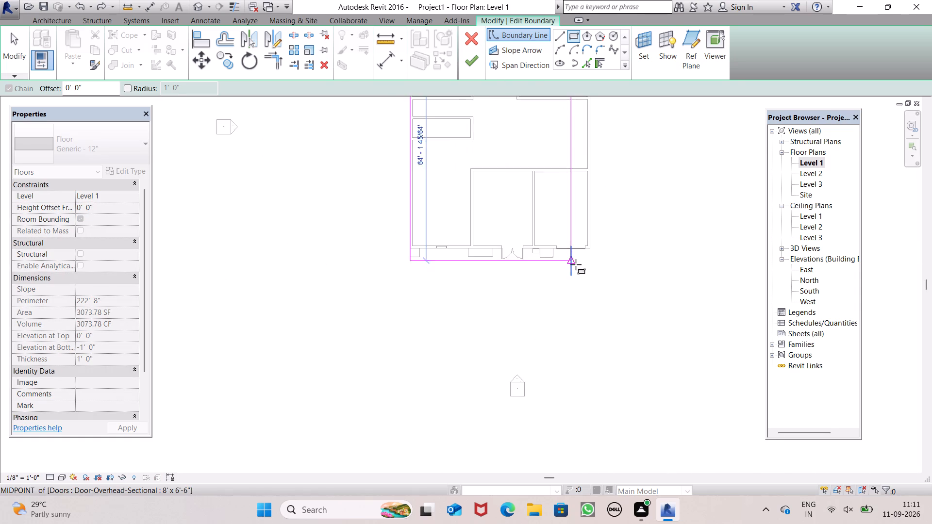
scroll(576, 264, "up", 8)
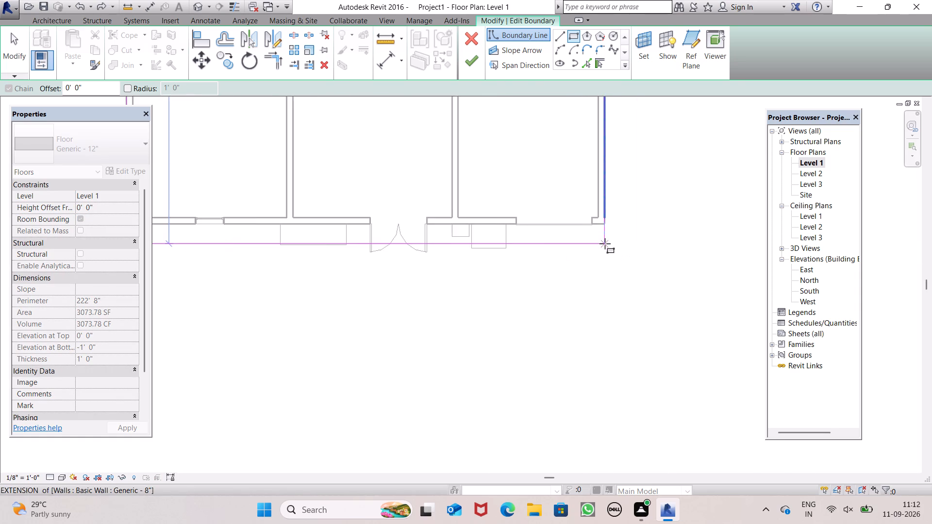
scroll(605, 244, "up", 1)
scroll(608, 251, "down", 4)
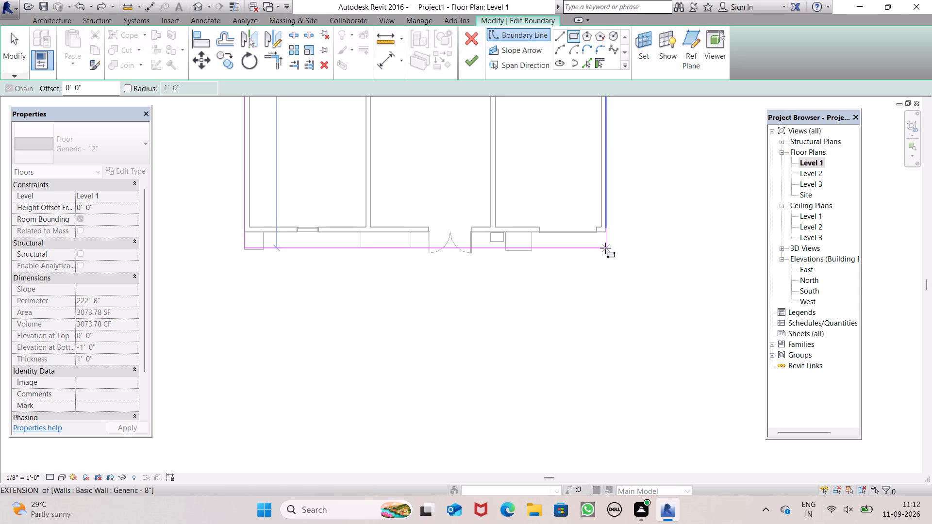
left_click(606, 248)
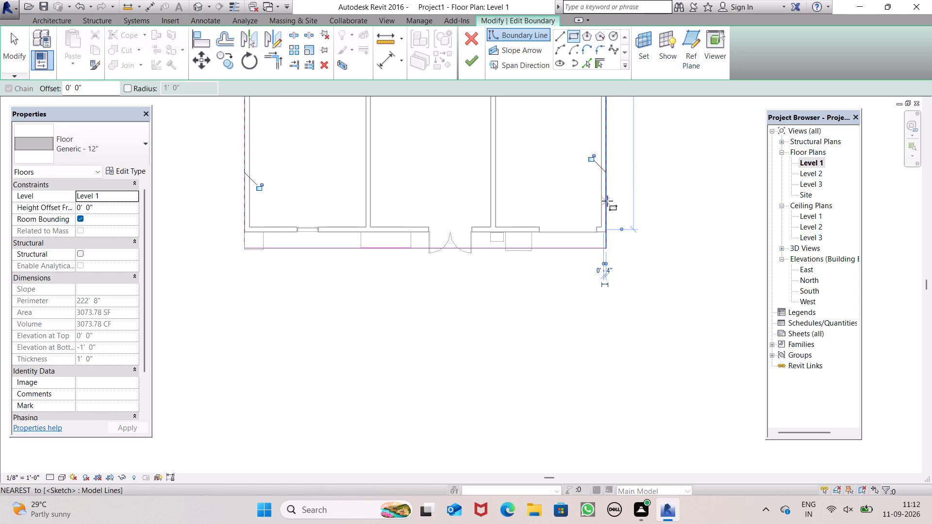
key("Escape")
key("Escape")
scroll(485, 275, "down", 6)
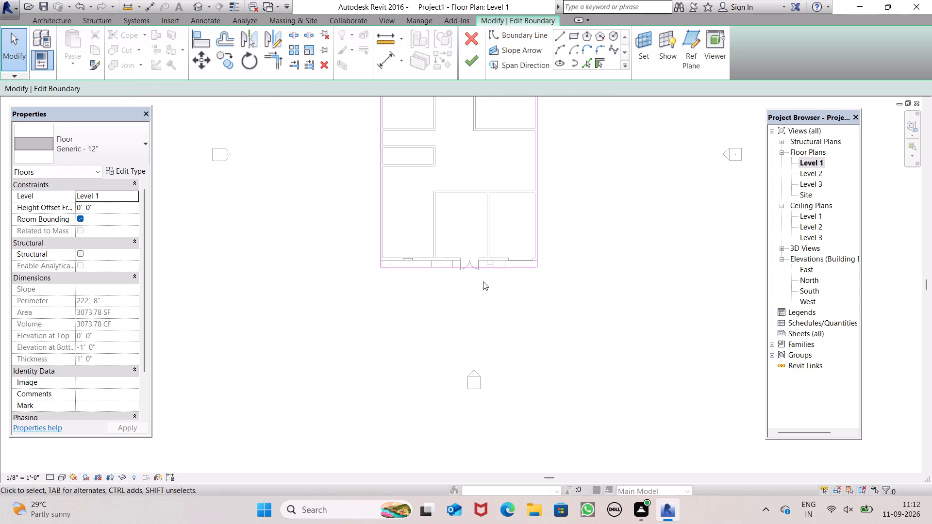
left_click(476, 68)
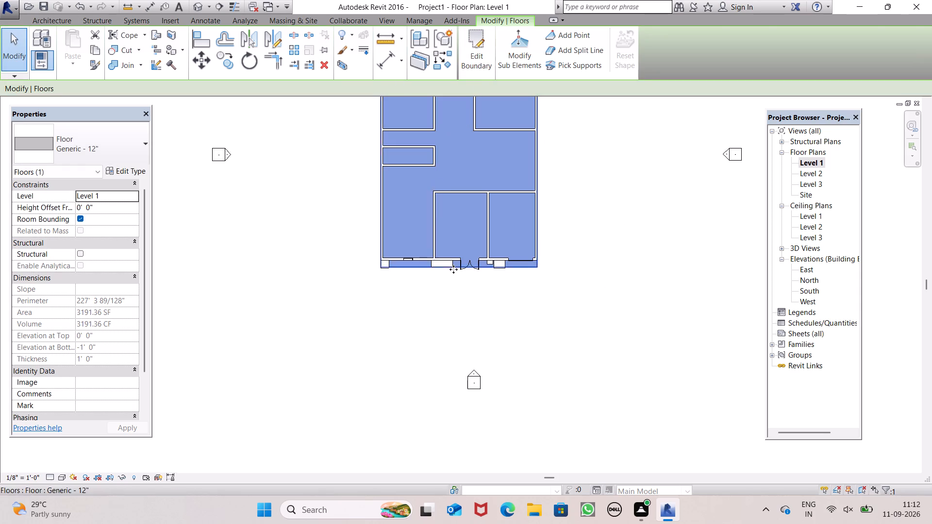
scroll(455, 278, "down", 5)
left_click_drag(527, 301, 520, 301)
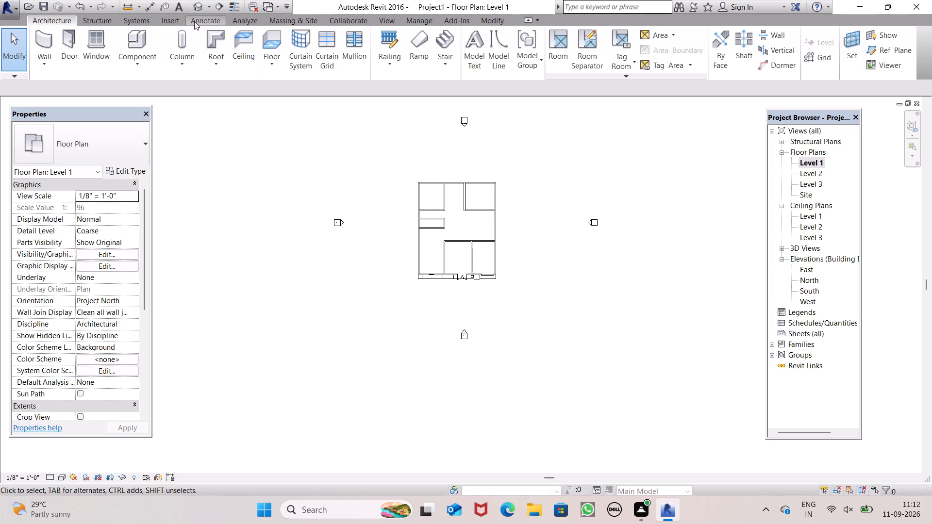
Examine the extended floor edge, column bases and south facade in the 3D view.
left_click(197, 7)
scroll(468, 271, "down", 2)
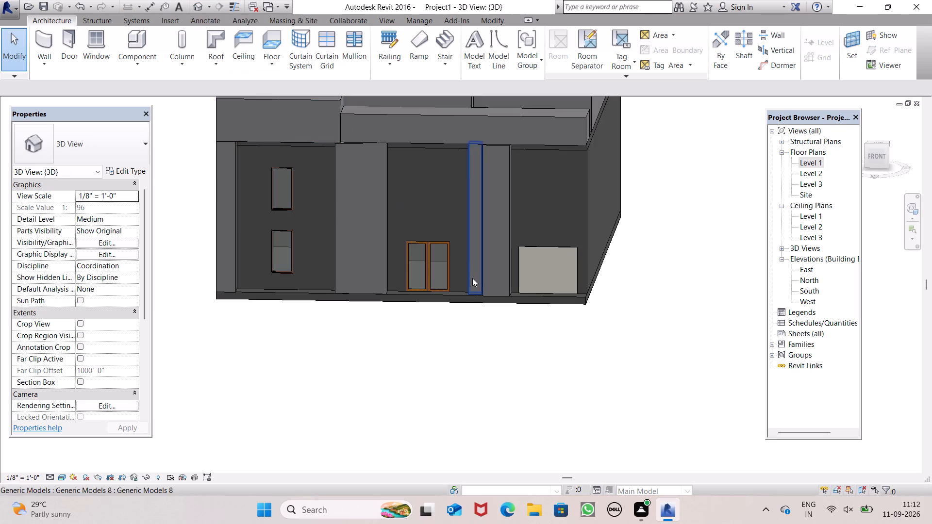
scroll(472, 278, "down", 3)
scroll(557, 309, "up", 2)
middle_click_drag(549, 308, 452, 357, "shift")
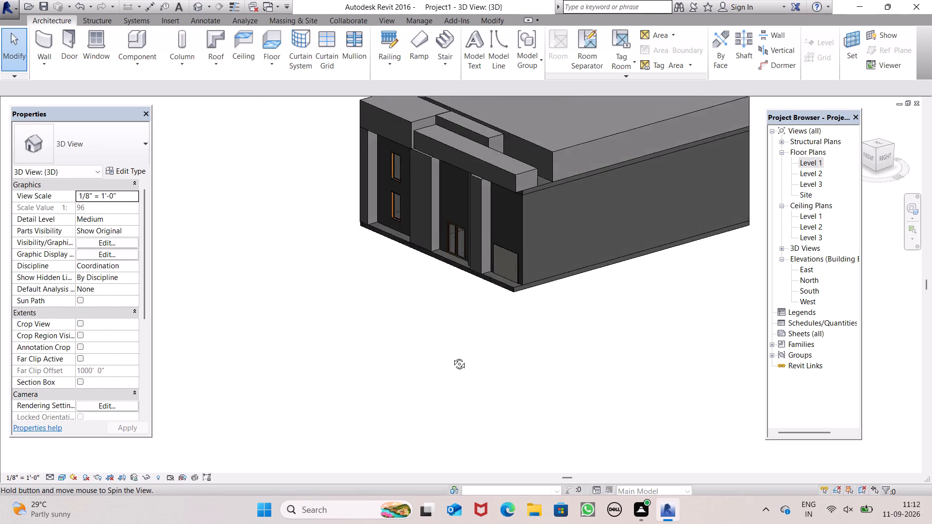
middle_click_drag(452, 357, 540, 409, "shift")
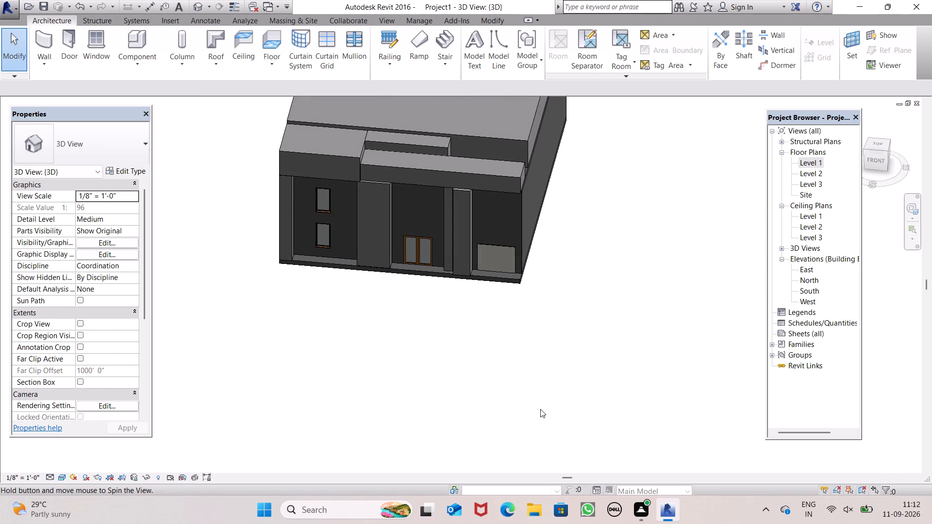
middle_click_drag(540, 409, 540, 419, "shift")
scroll(423, 173, "up", 7)
middle_click_drag(469, 254, 467, 360, "shift")
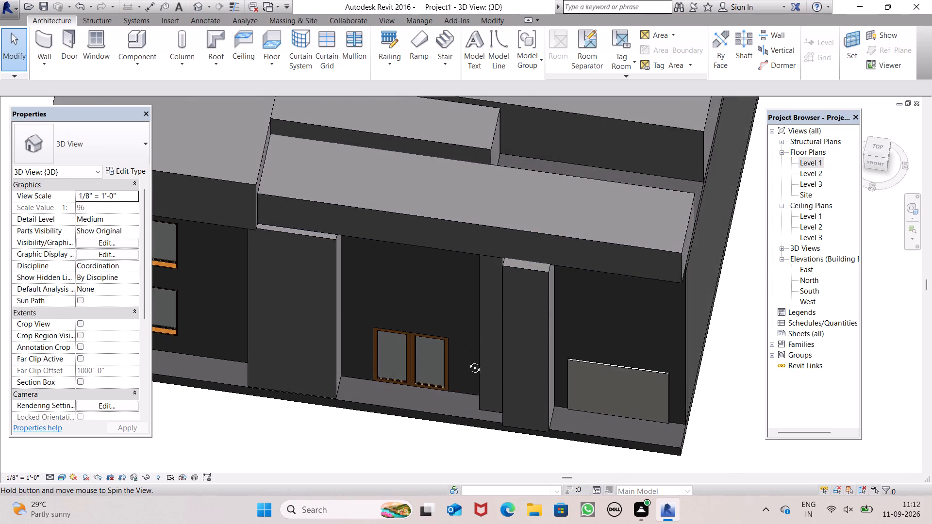
middle_click_drag(467, 360, 488, 230, "shift")
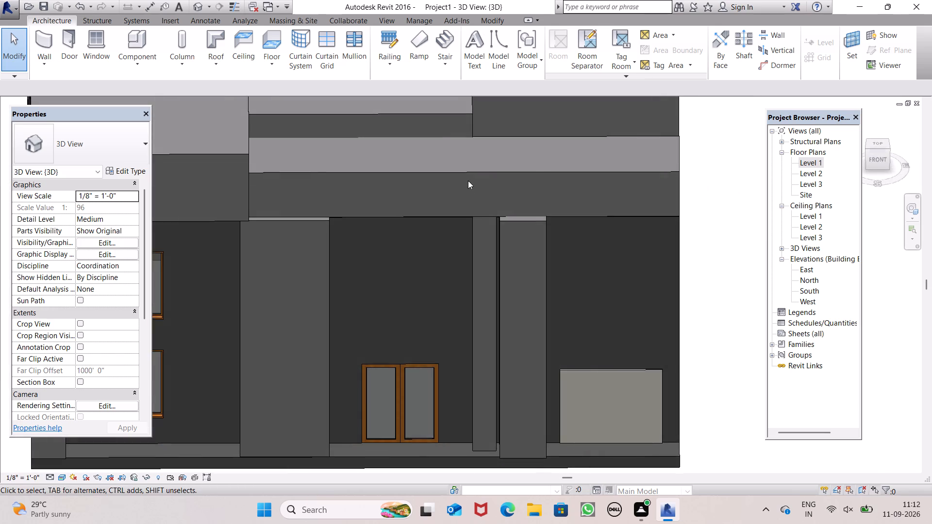
Examine the whole building's exterior from the south, southwest and southeast in the 3D view.
scroll(468, 181, "down", 11)
middle_click_drag(591, 244, 580, 146)
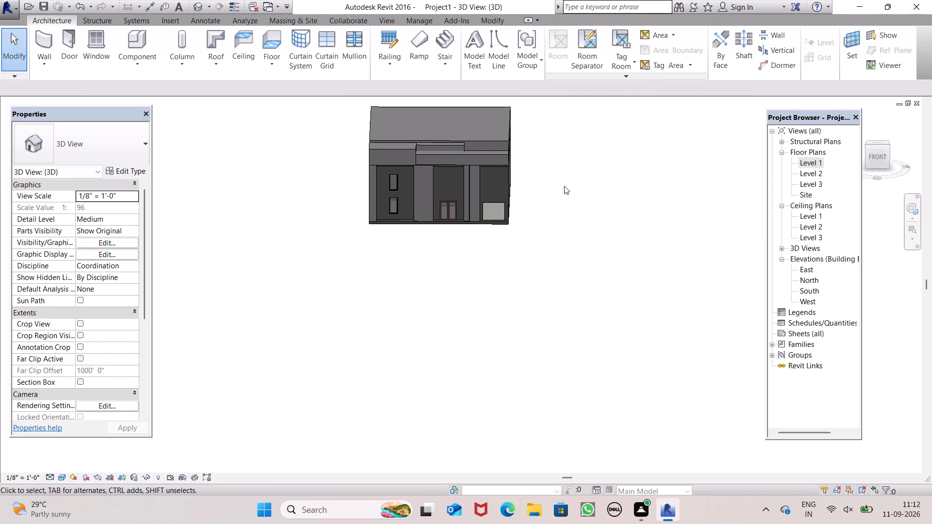
scroll(499, 240, "down", 3)
scroll(492, 185, "up", 6)
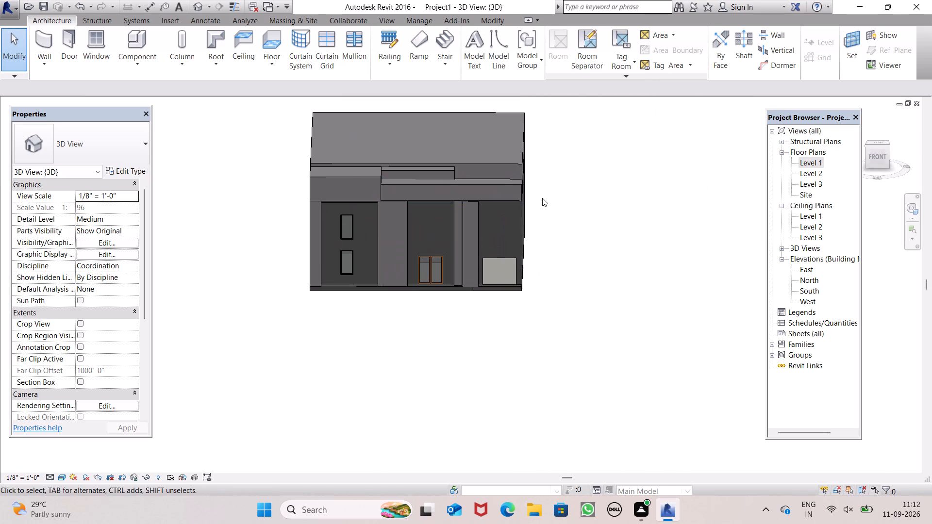
scroll(479, 318, "down", 3)
middle_click_drag(477, 316, 516, 334, "shift")
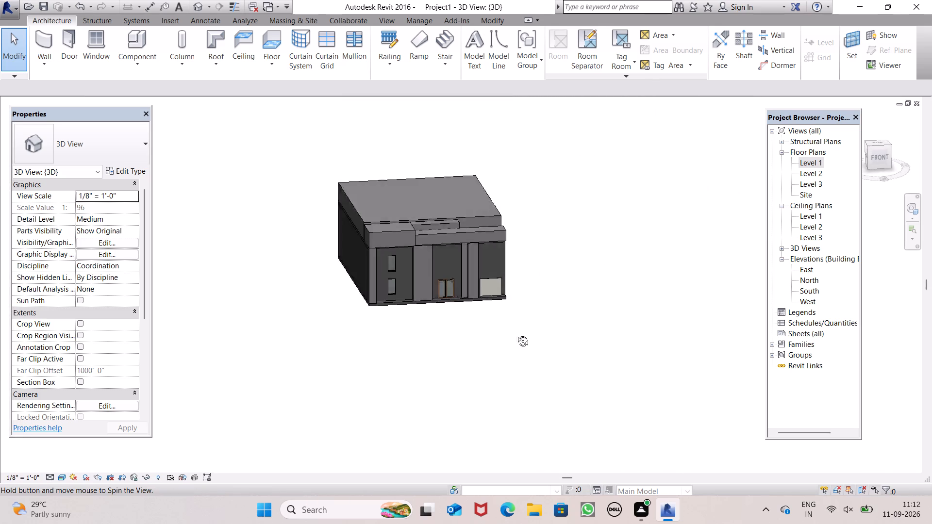
middle_click_drag(516, 334, 440, 333, "shift")
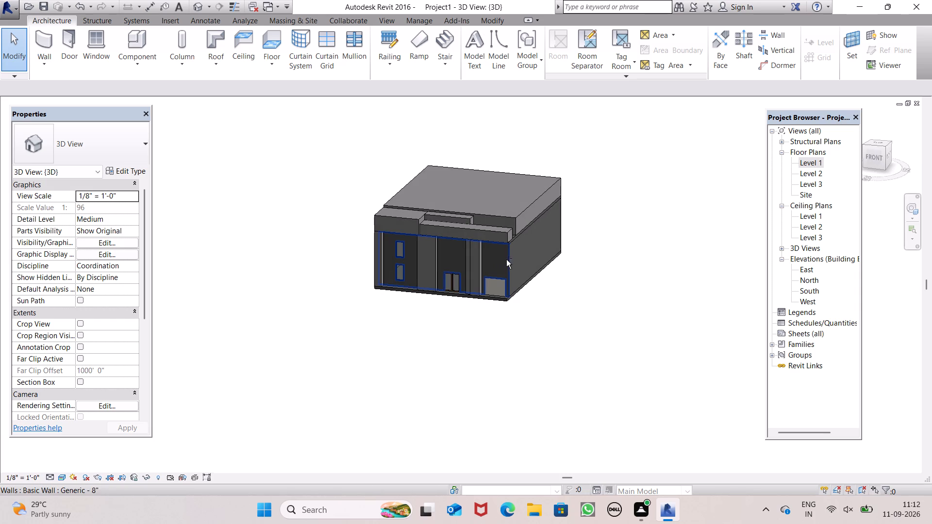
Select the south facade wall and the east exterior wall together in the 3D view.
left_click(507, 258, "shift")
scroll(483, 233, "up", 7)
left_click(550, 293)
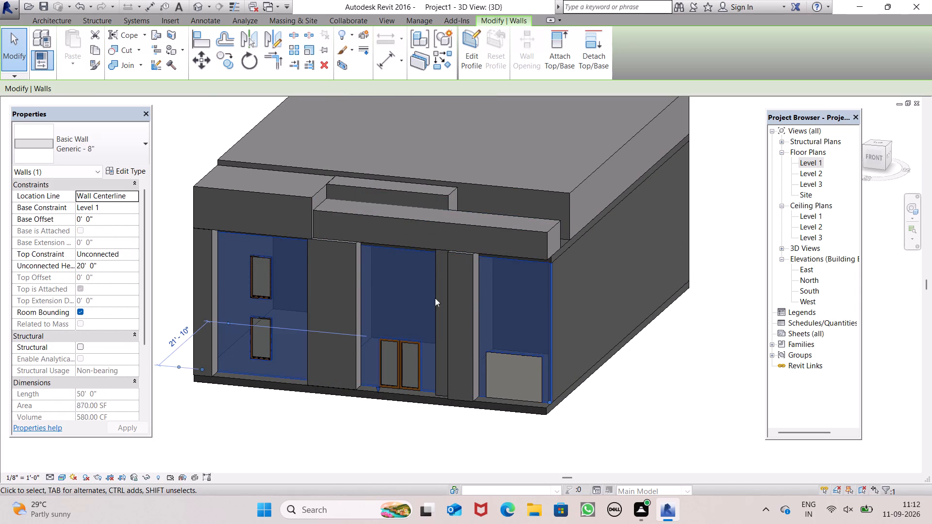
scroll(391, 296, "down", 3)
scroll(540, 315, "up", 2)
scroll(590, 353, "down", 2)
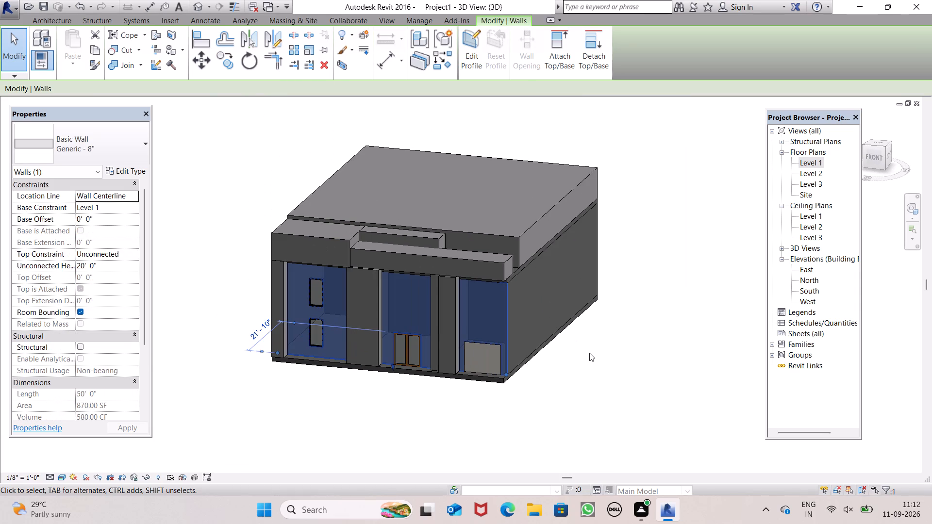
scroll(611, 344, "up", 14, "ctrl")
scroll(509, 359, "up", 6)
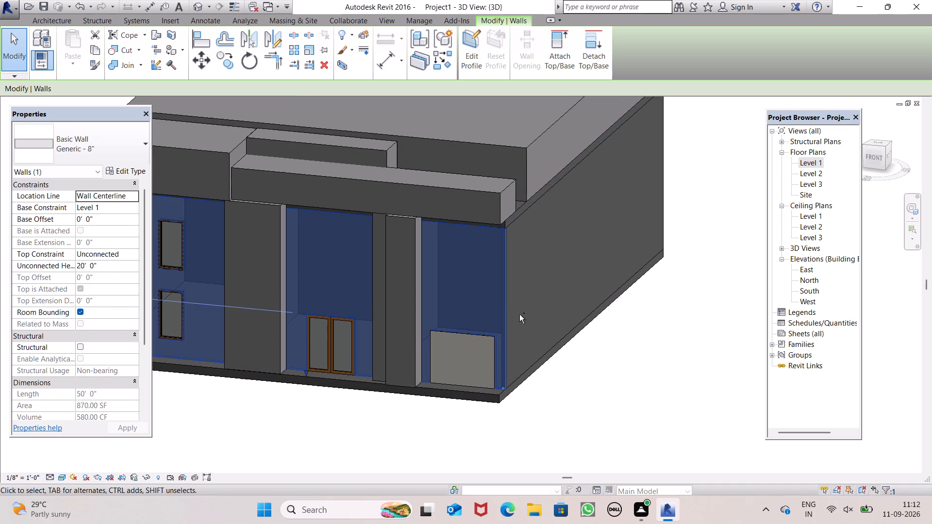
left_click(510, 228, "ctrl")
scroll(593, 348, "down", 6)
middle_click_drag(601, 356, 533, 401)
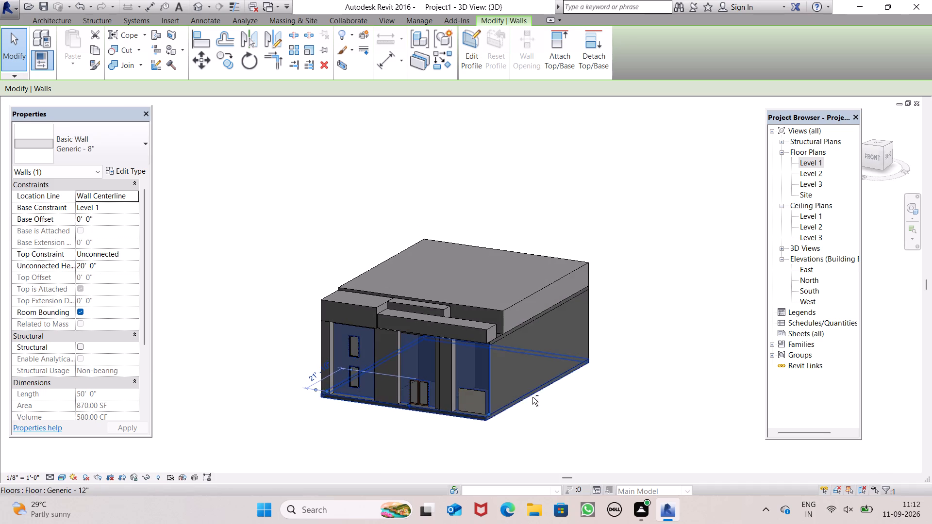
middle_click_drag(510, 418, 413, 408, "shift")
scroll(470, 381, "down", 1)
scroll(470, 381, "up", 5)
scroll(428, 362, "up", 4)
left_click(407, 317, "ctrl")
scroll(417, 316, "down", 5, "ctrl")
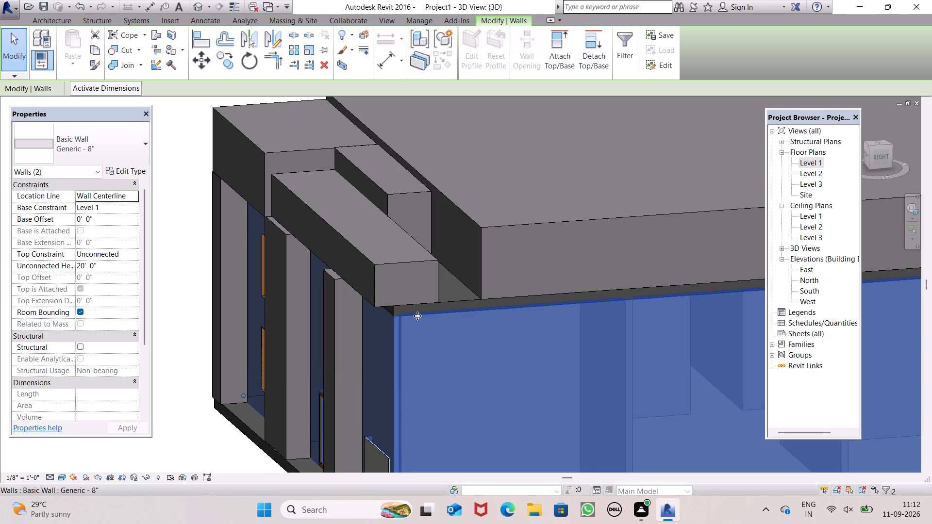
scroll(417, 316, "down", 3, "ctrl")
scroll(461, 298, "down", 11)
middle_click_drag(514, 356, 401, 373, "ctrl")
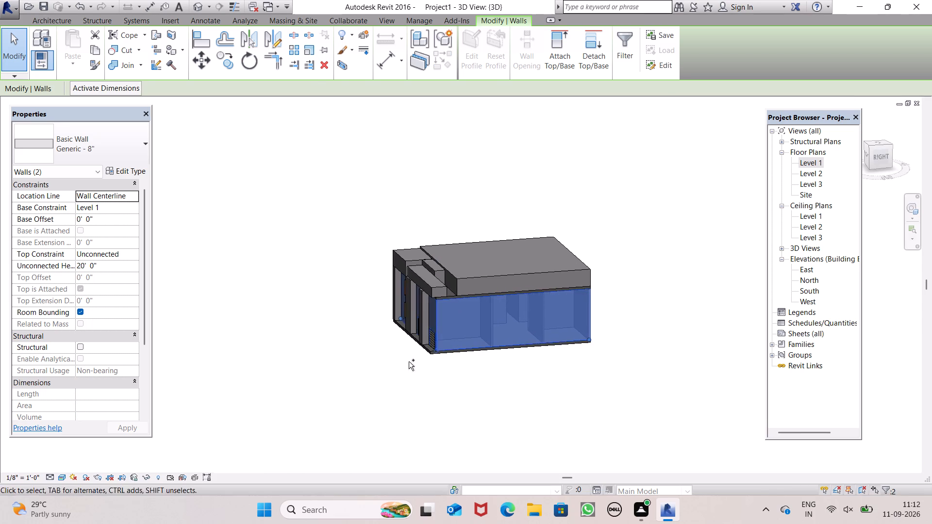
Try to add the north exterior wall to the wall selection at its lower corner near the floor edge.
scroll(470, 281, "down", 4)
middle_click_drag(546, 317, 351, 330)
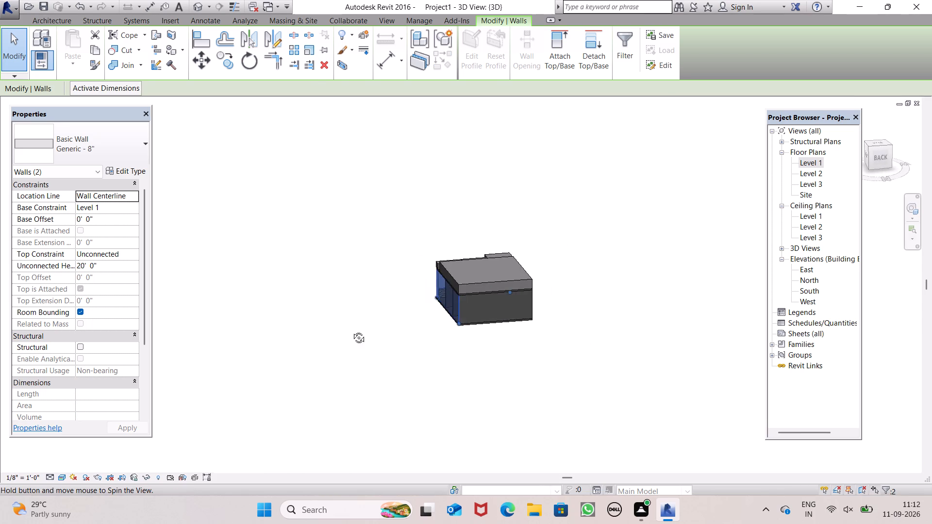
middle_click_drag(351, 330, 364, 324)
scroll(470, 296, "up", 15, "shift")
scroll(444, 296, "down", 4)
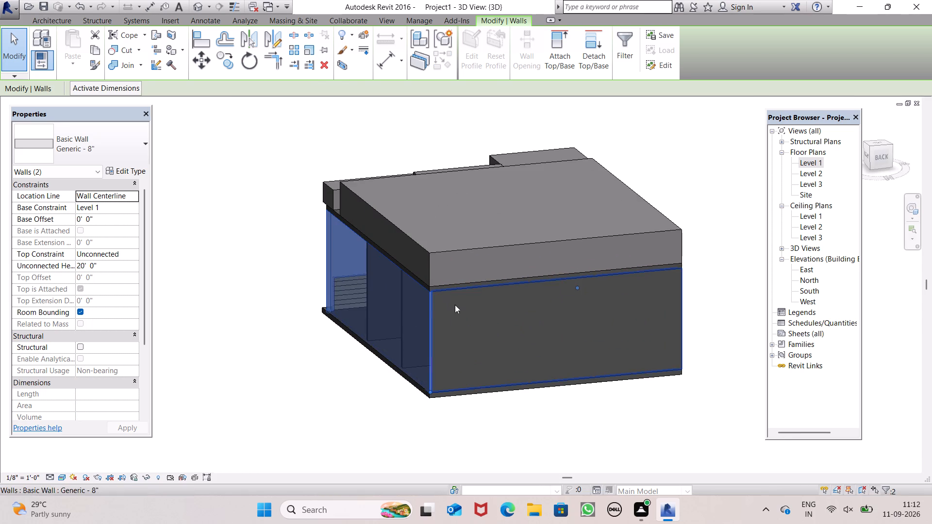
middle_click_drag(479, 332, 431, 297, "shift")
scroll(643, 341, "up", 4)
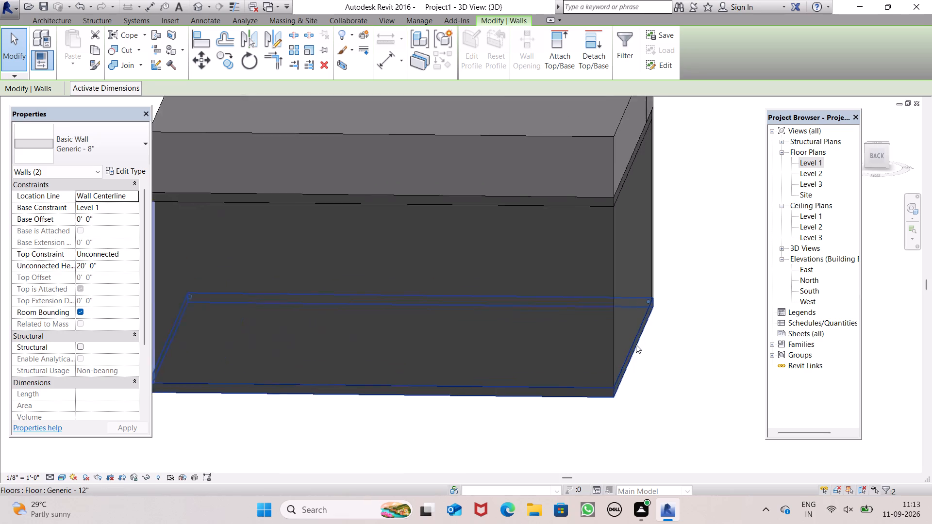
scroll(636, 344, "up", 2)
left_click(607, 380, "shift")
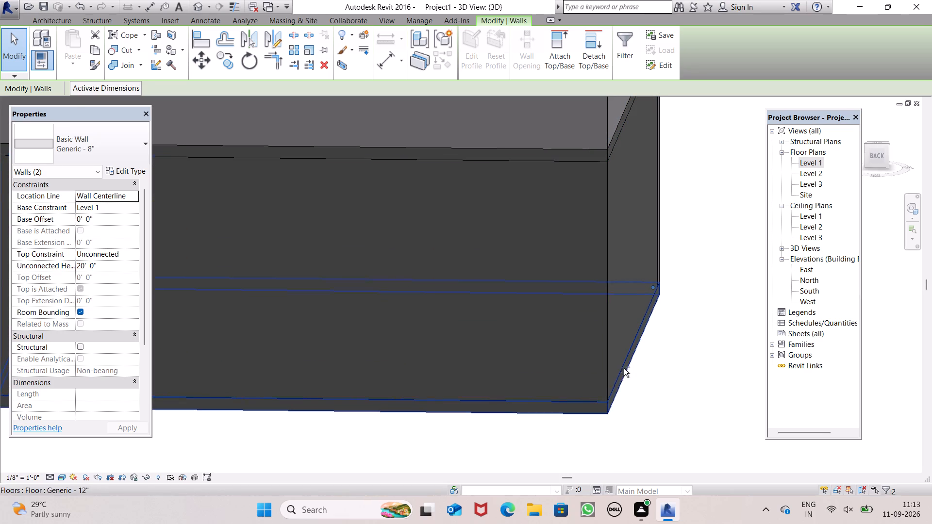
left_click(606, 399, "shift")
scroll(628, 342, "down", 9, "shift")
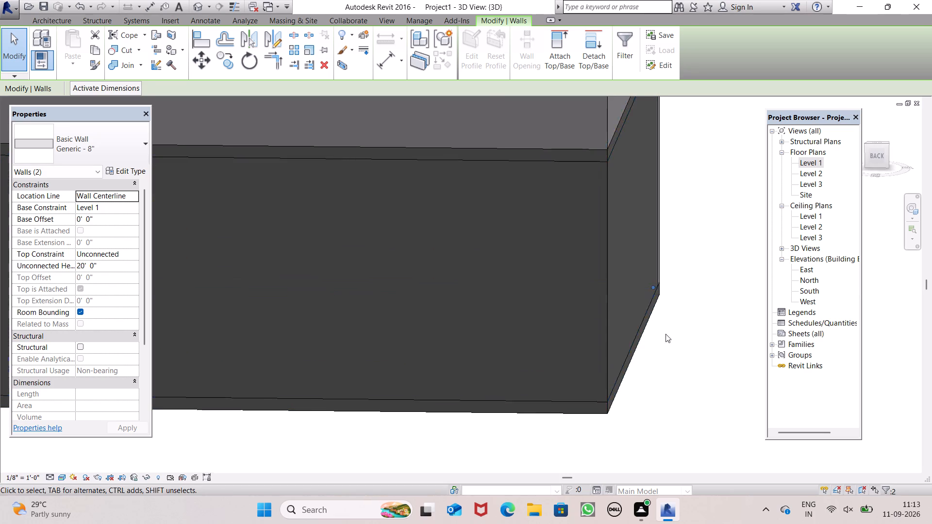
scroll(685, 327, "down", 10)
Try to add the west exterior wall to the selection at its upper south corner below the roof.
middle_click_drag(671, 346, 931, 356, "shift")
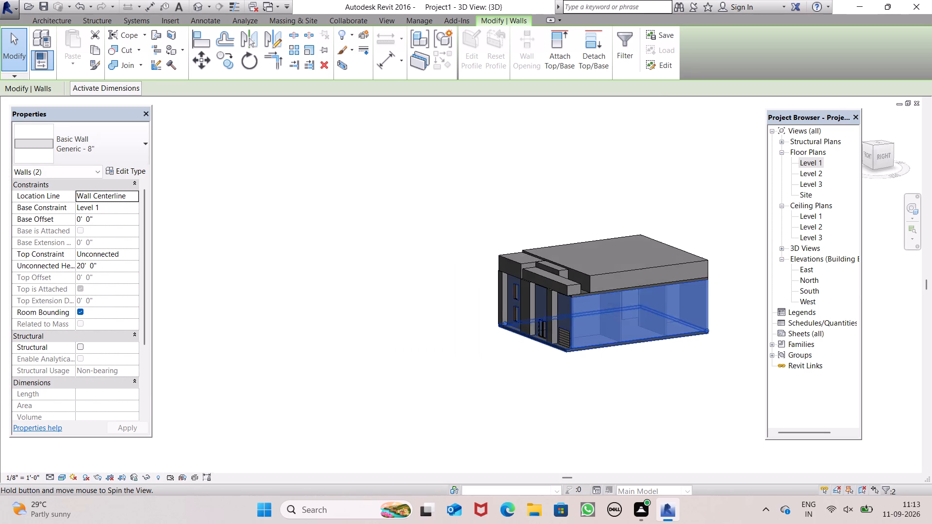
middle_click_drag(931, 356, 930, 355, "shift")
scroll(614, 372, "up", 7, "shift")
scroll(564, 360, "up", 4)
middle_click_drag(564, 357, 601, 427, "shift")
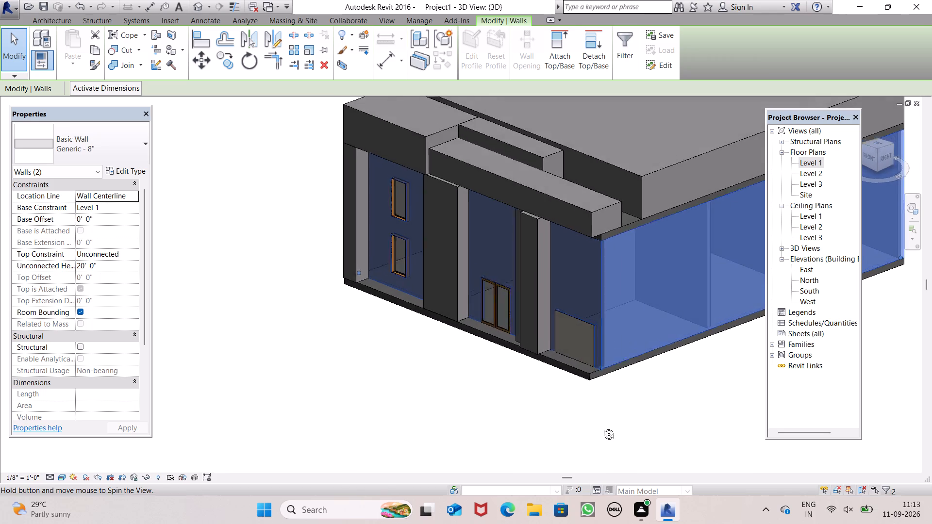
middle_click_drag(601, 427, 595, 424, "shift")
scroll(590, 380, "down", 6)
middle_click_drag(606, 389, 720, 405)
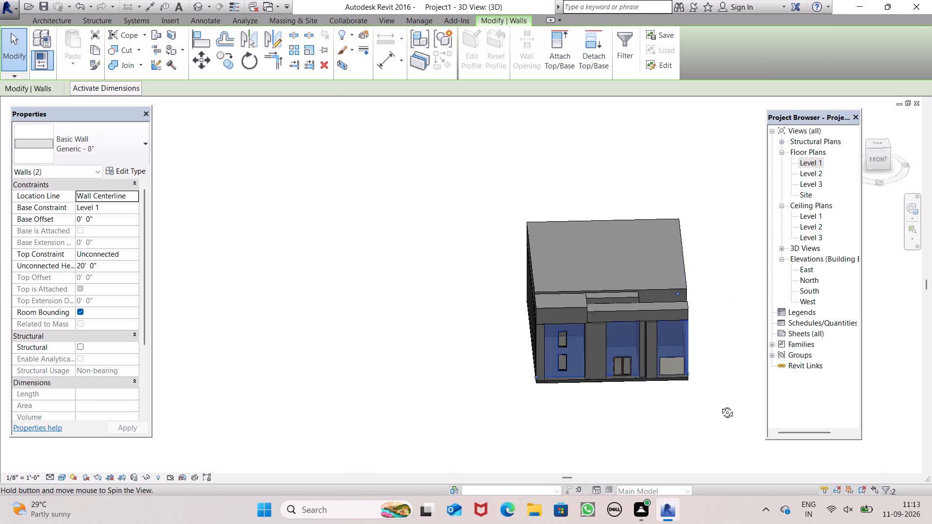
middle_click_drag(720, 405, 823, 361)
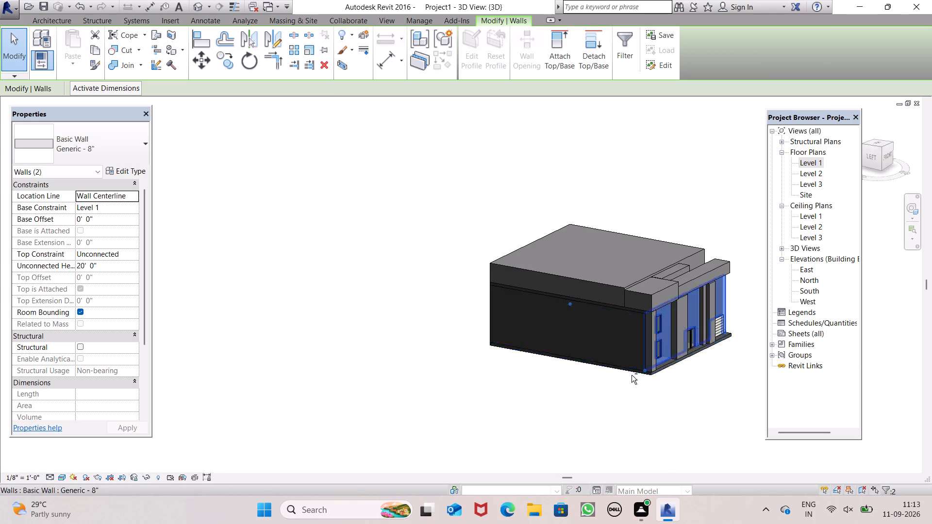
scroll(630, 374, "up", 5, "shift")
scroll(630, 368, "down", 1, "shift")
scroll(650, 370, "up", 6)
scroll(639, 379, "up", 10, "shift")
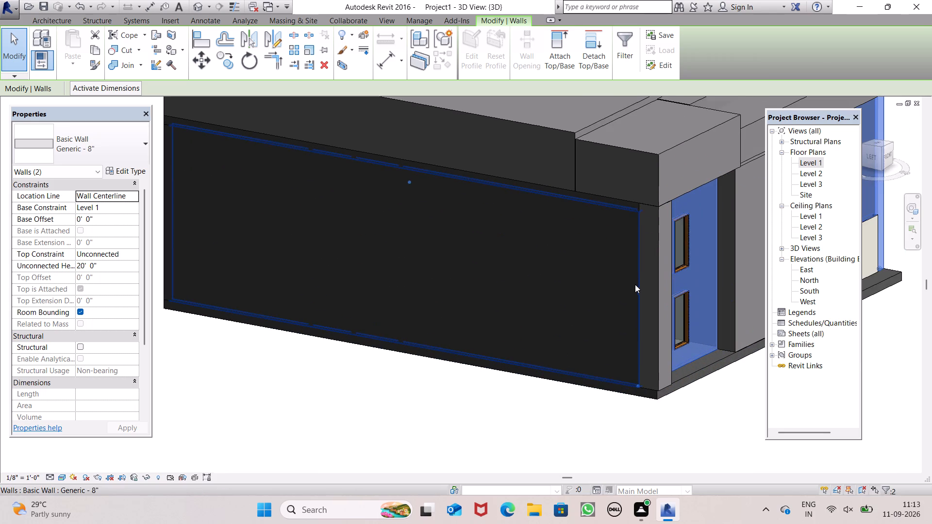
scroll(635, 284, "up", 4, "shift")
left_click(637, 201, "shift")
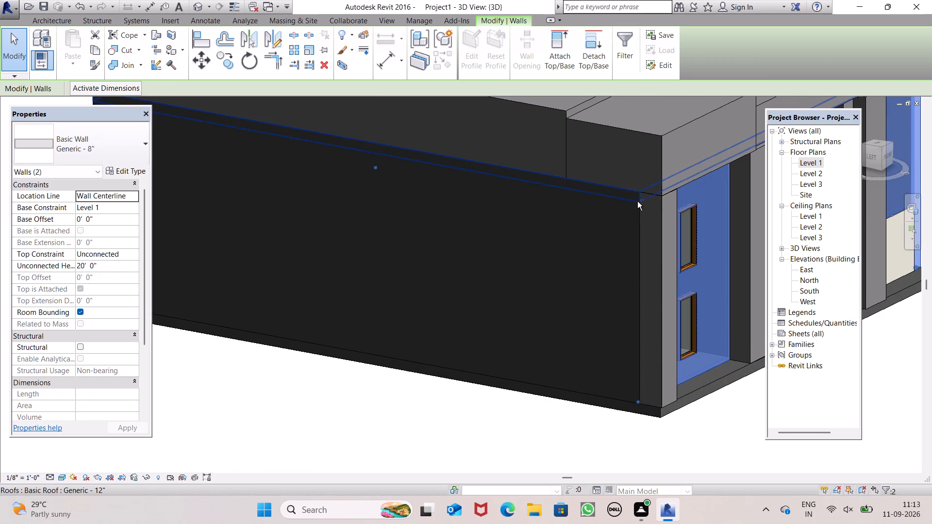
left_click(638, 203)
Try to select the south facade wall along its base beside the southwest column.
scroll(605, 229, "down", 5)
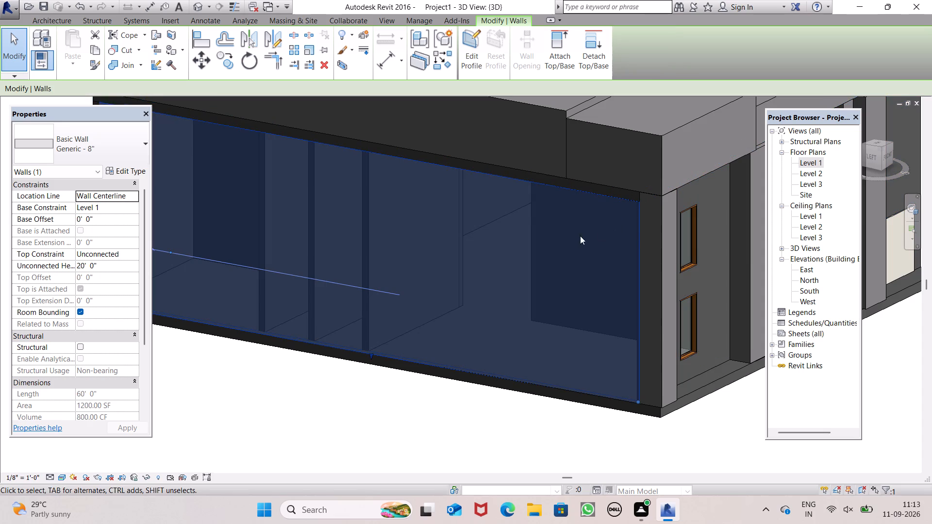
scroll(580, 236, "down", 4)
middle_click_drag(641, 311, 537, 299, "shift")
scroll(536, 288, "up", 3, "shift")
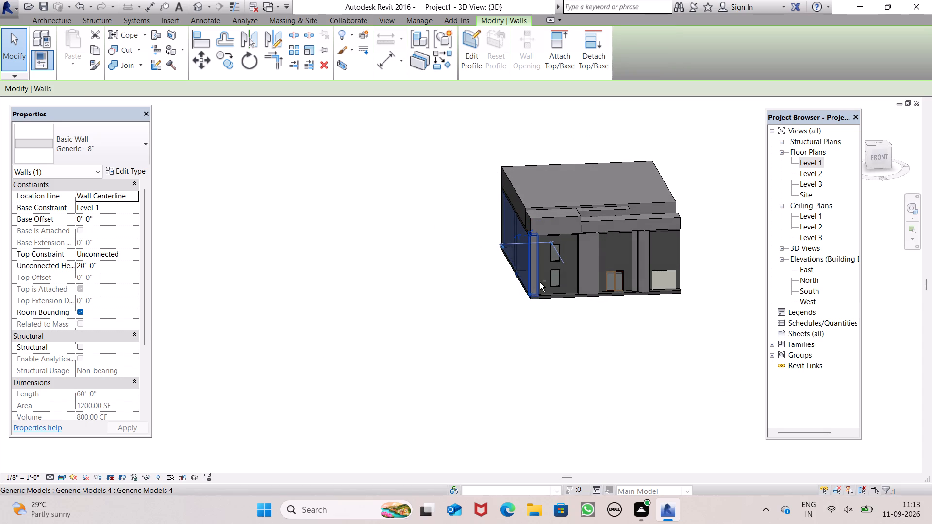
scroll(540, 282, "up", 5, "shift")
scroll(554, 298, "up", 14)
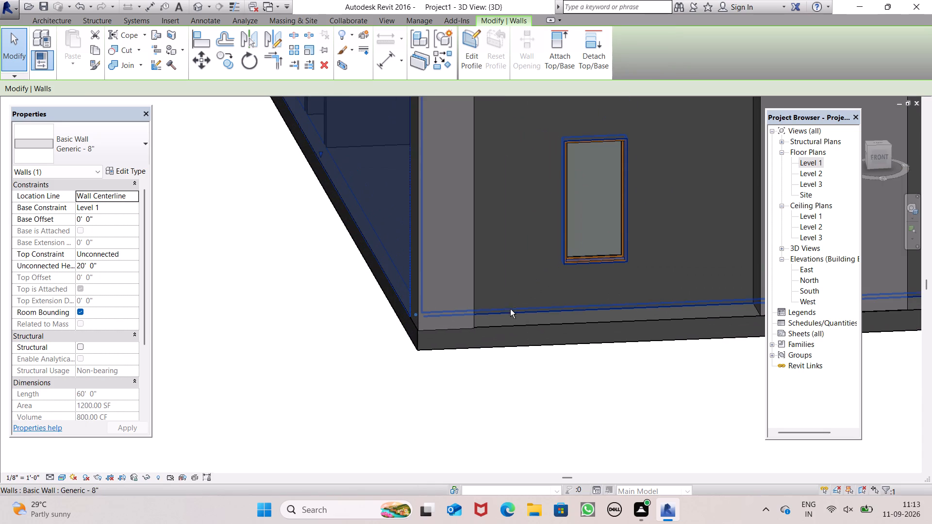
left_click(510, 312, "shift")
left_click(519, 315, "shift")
Select the south facade wall at its east end and change its type to Generic - 4" Brick.
scroll(531, 294, "down", 5)
scroll(572, 254, "down", 4)
middle_click_drag(613, 276, 613, 283)
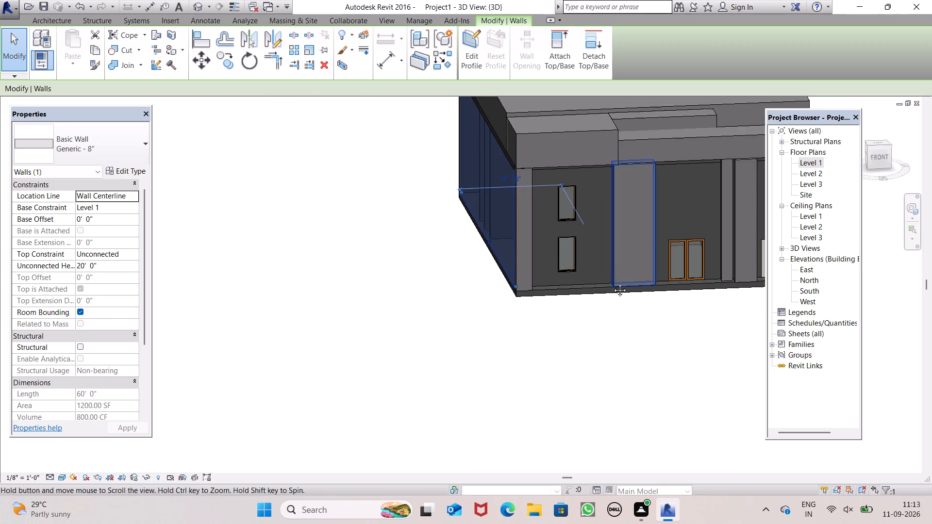
middle_click_drag(613, 283, 473, 268)
scroll(510, 244, "up", 6, "shift")
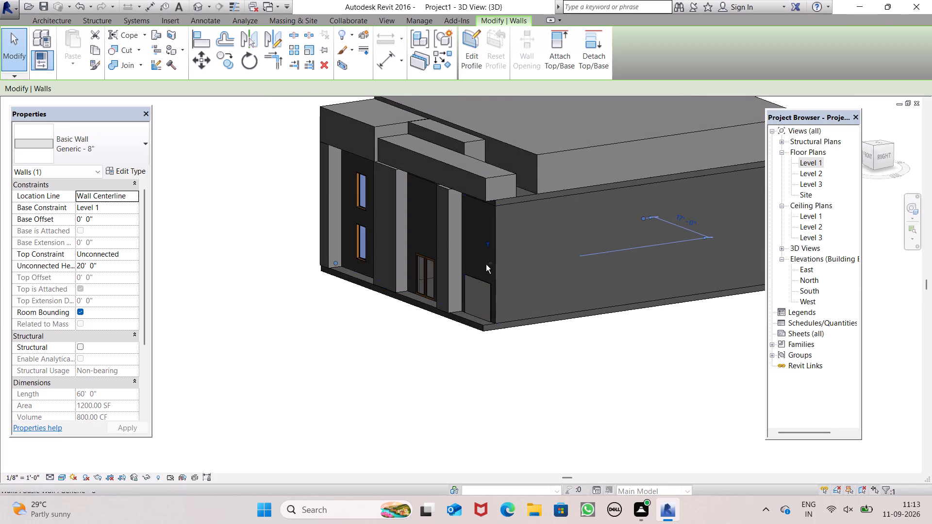
scroll(486, 241, "up", 7)
scroll(493, 228, "down", 5)
middle_click_drag(527, 242, 701, 284)
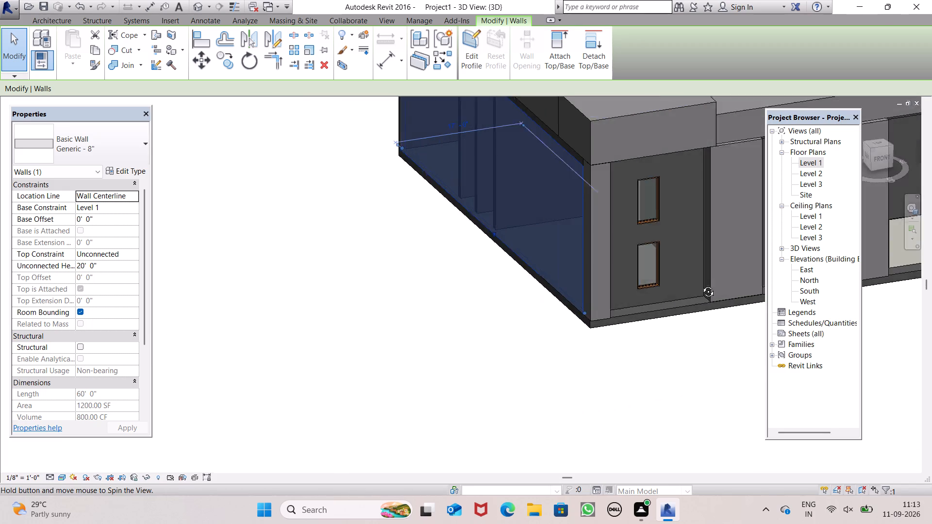
middle_click_drag(701, 284, 537, 261)
scroll(530, 249, "up", 3, "shift")
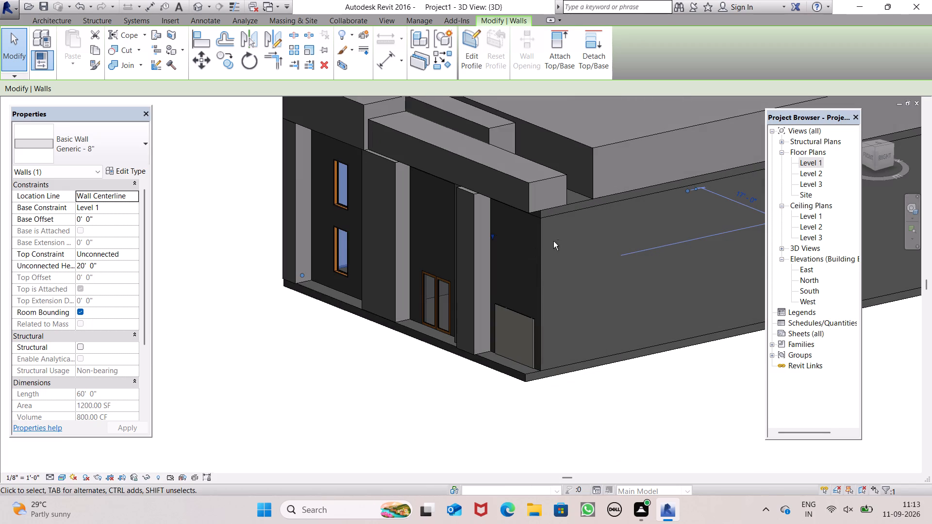
scroll(553, 241, "up", 6, "shift")
scroll(544, 242, "up", 6)
left_click(538, 242)
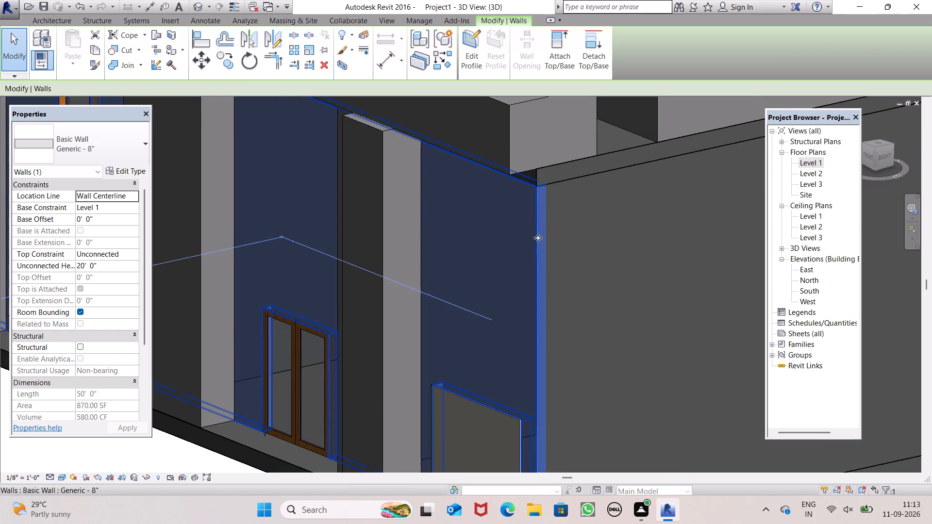
scroll(628, 189, "down", 12)
middle_click_drag(593, 229, 761, 293)
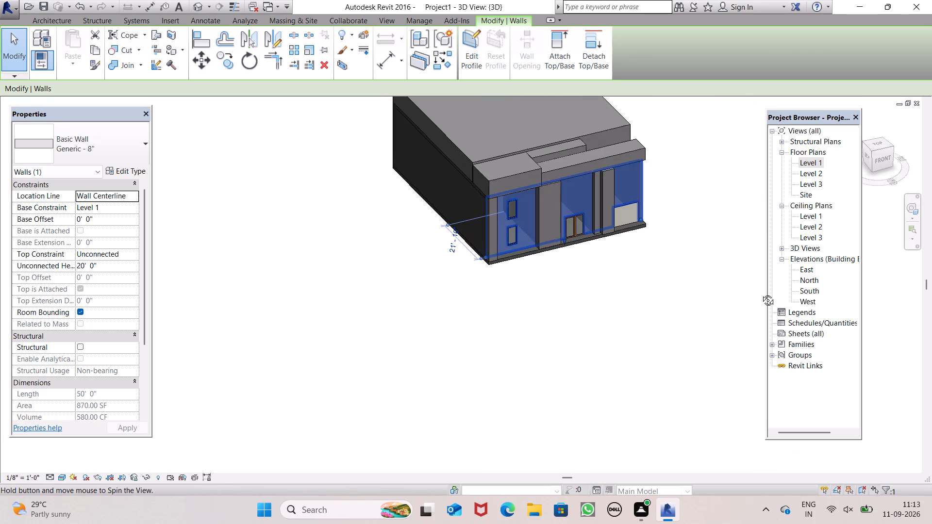
middle_click_drag(761, 293, 773, 273)
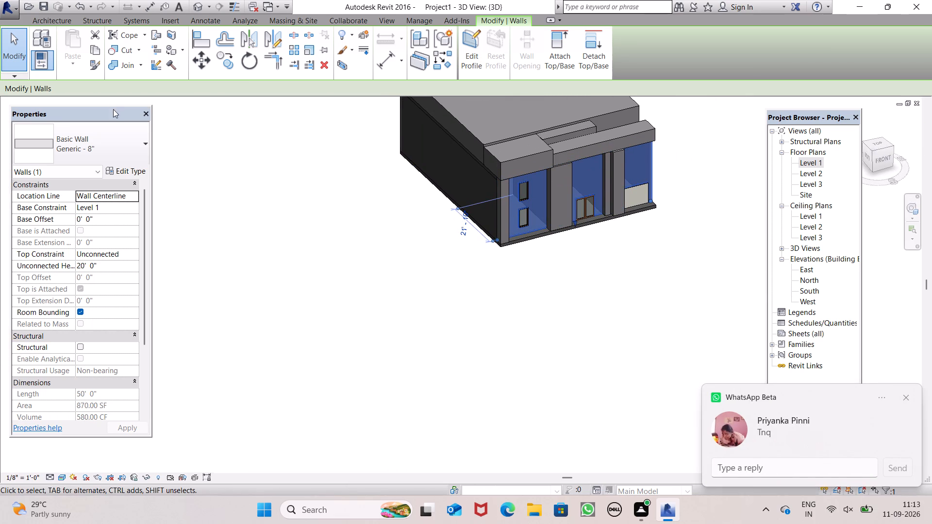
left_click(147, 143)
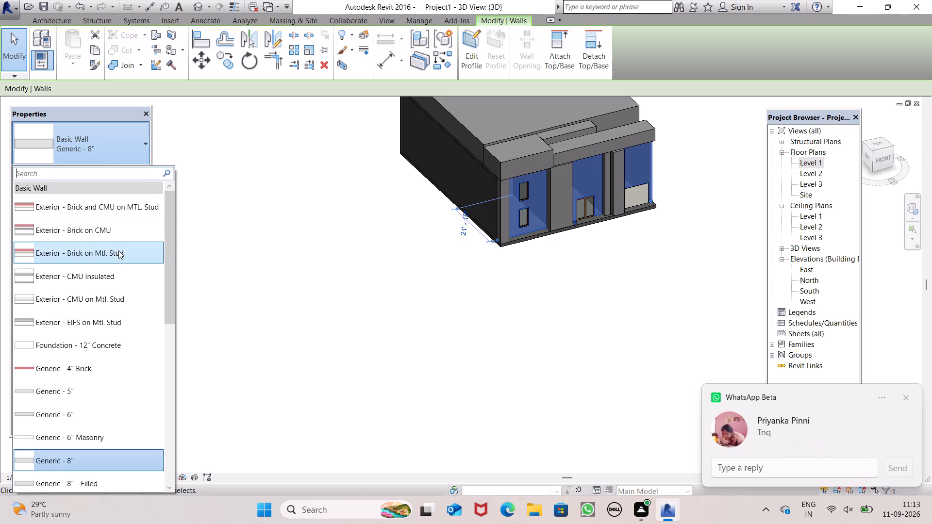
left_click(74, 369)
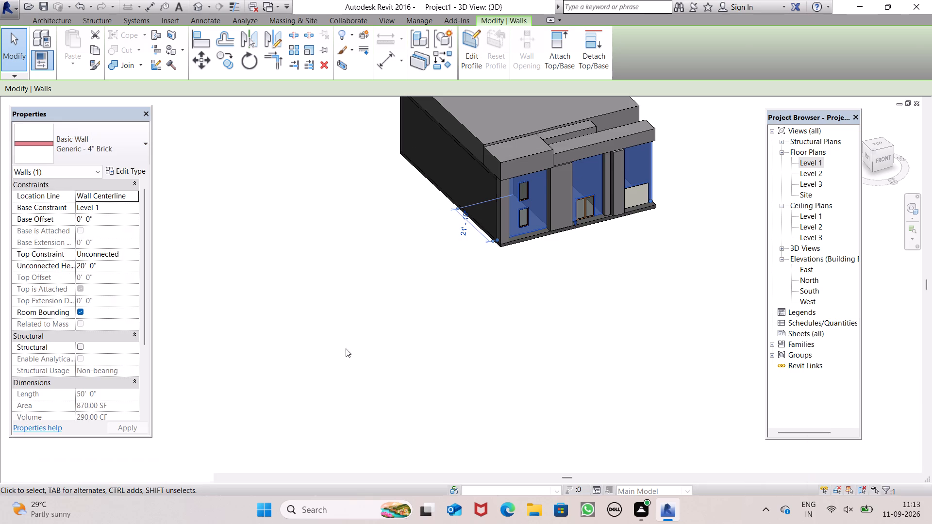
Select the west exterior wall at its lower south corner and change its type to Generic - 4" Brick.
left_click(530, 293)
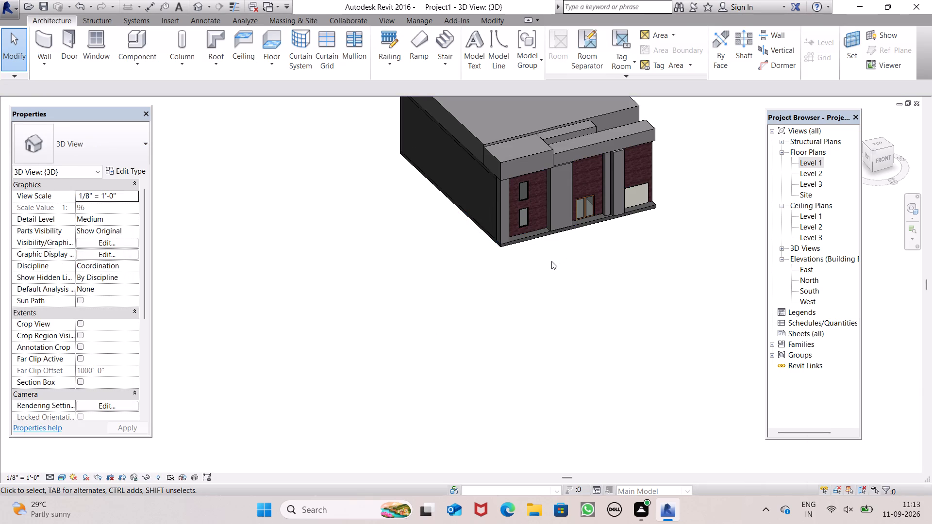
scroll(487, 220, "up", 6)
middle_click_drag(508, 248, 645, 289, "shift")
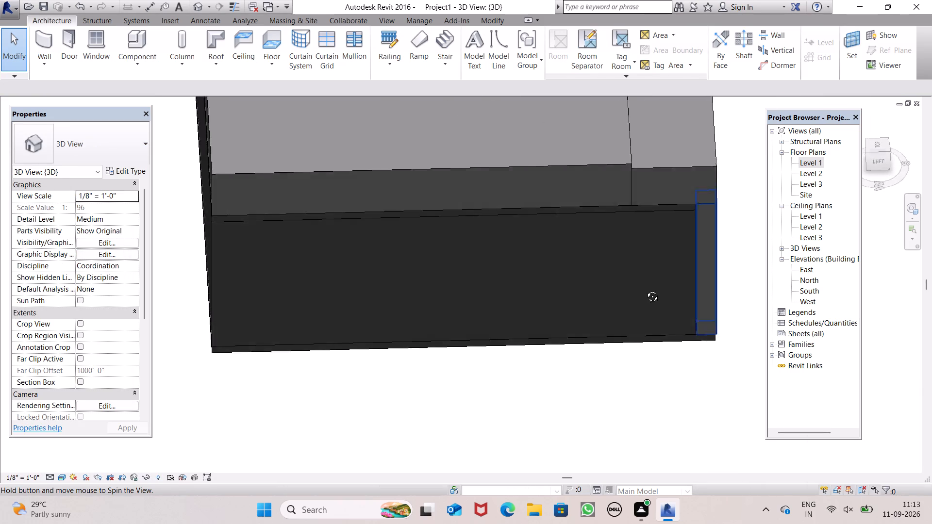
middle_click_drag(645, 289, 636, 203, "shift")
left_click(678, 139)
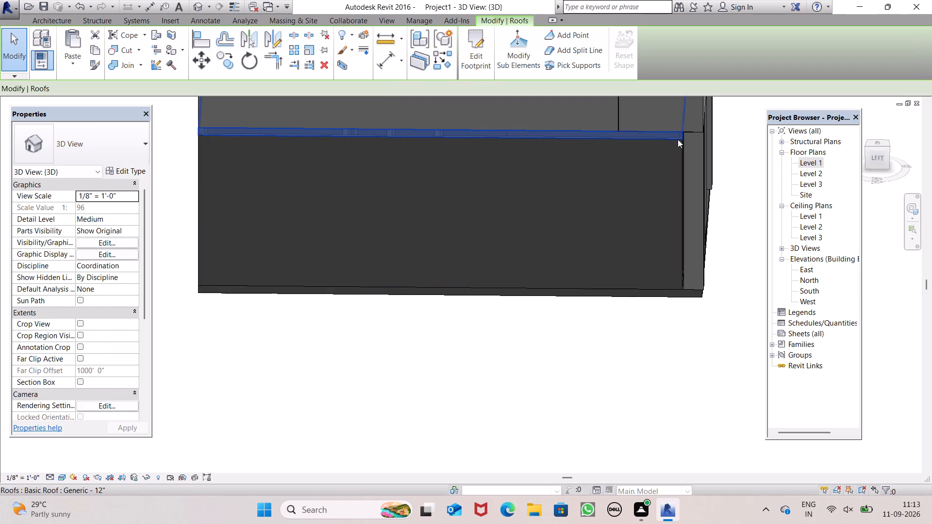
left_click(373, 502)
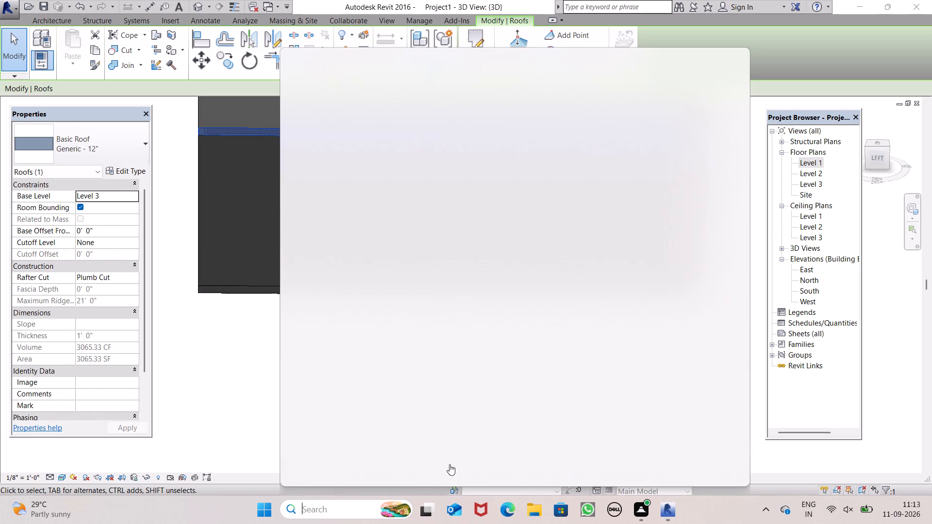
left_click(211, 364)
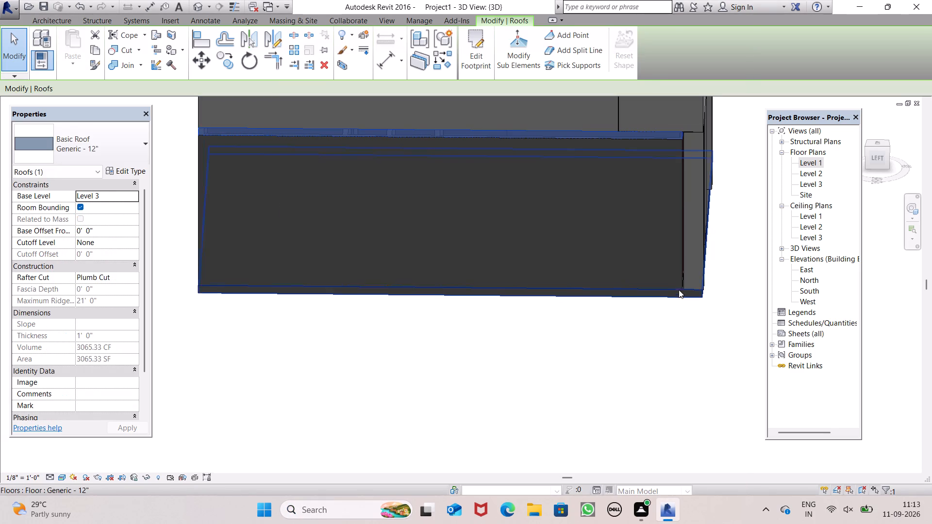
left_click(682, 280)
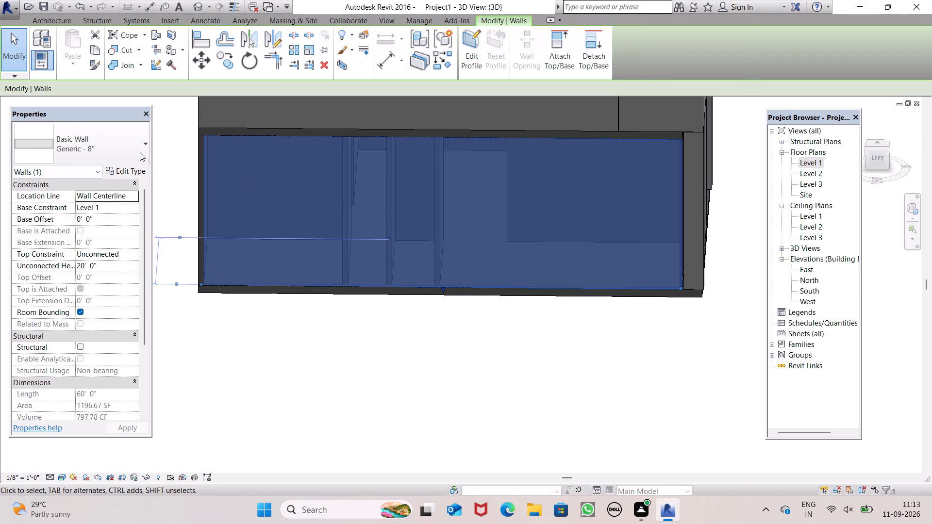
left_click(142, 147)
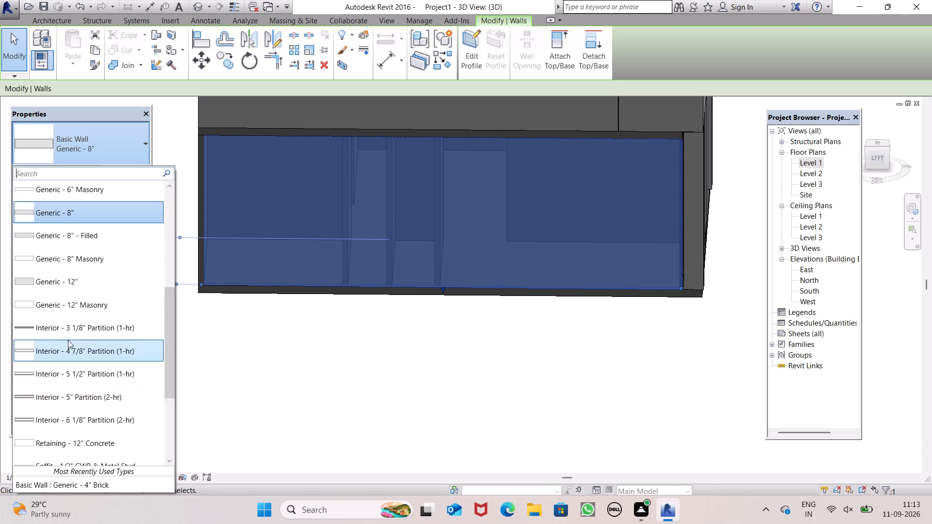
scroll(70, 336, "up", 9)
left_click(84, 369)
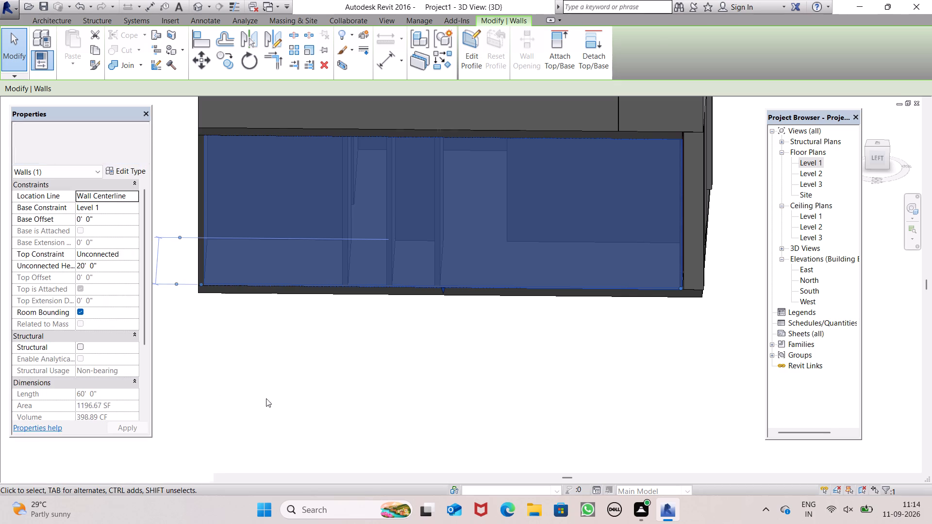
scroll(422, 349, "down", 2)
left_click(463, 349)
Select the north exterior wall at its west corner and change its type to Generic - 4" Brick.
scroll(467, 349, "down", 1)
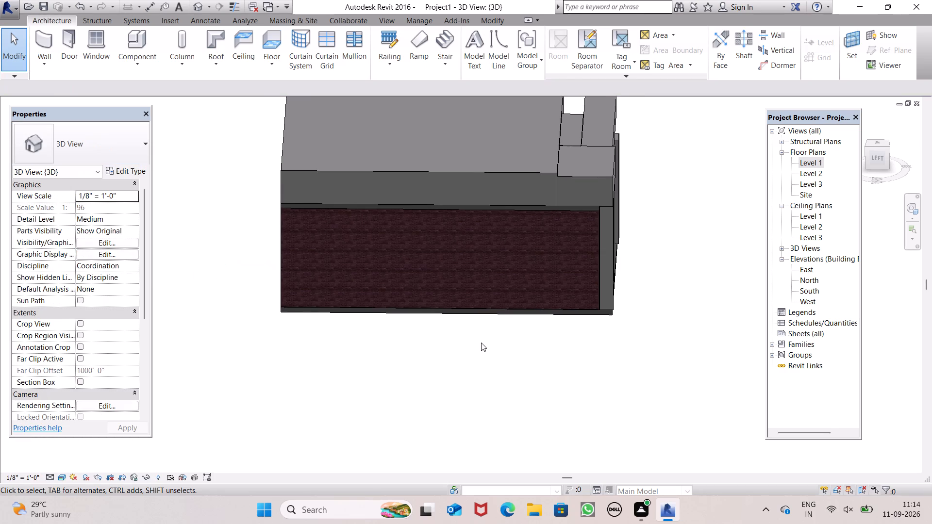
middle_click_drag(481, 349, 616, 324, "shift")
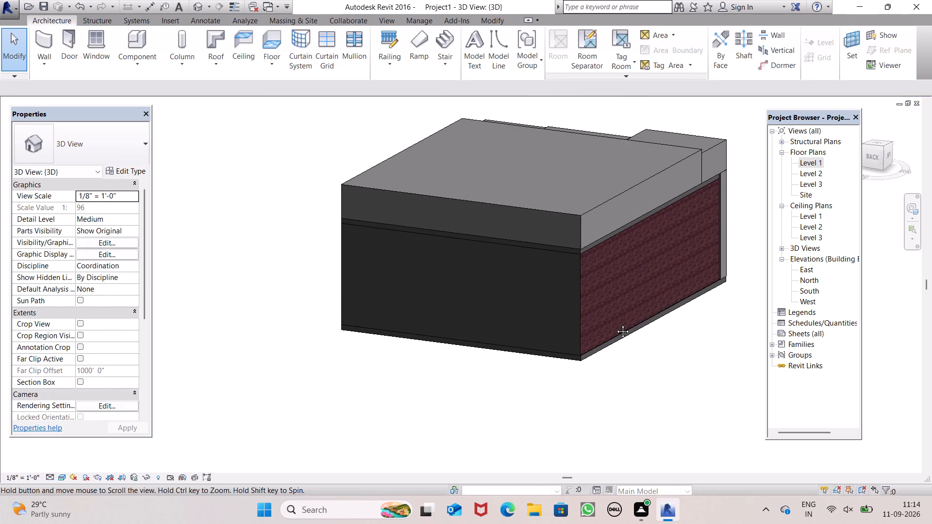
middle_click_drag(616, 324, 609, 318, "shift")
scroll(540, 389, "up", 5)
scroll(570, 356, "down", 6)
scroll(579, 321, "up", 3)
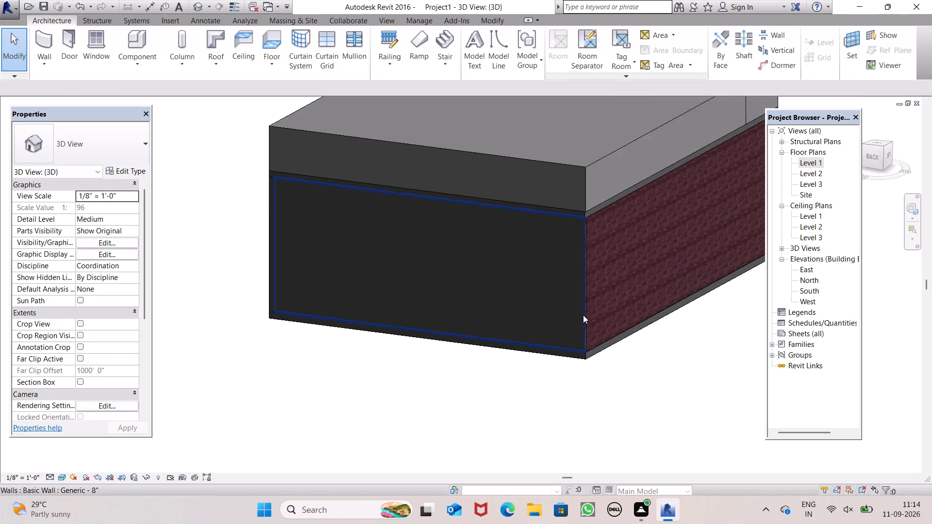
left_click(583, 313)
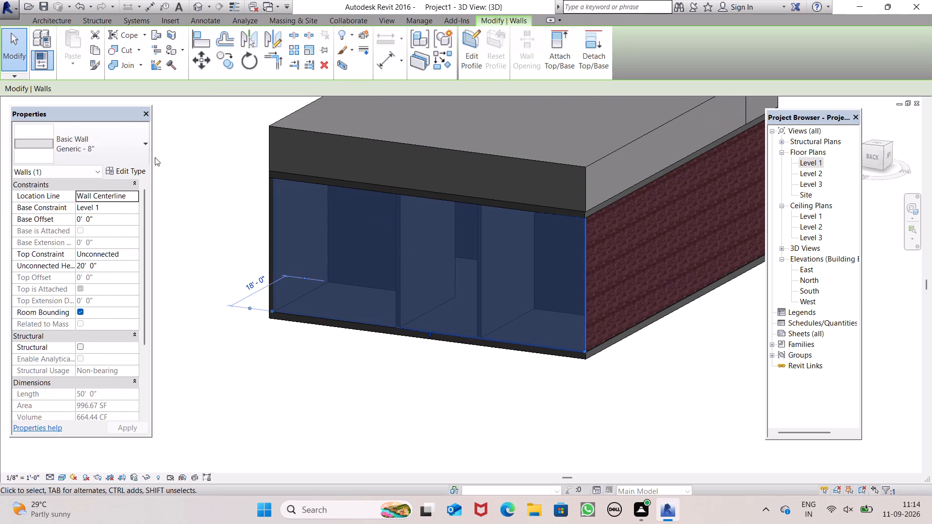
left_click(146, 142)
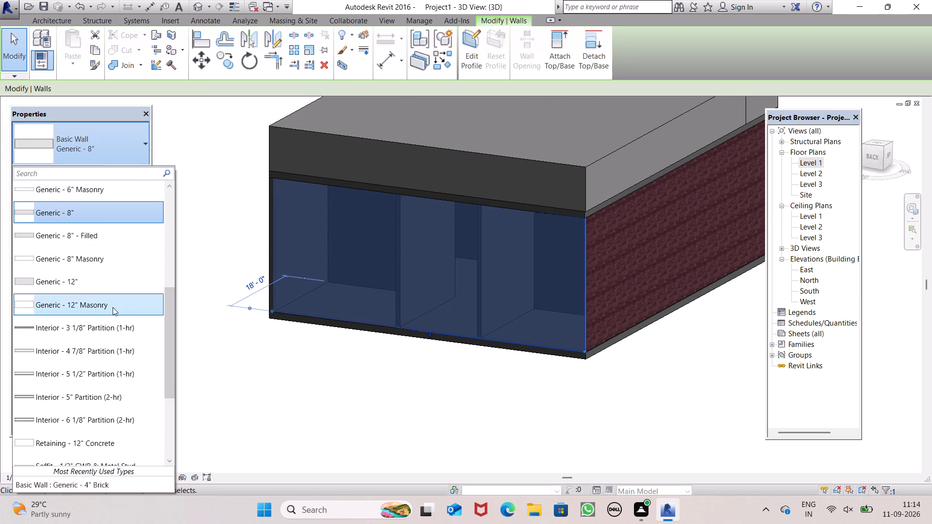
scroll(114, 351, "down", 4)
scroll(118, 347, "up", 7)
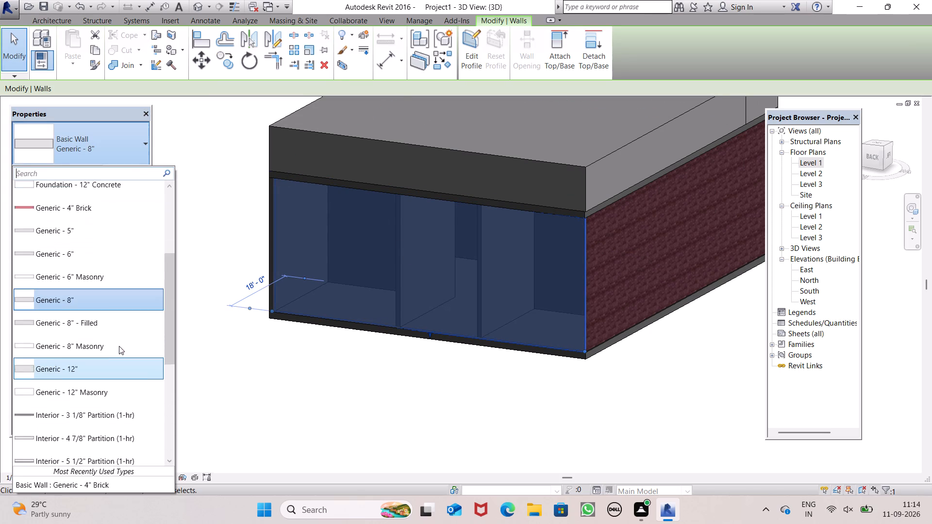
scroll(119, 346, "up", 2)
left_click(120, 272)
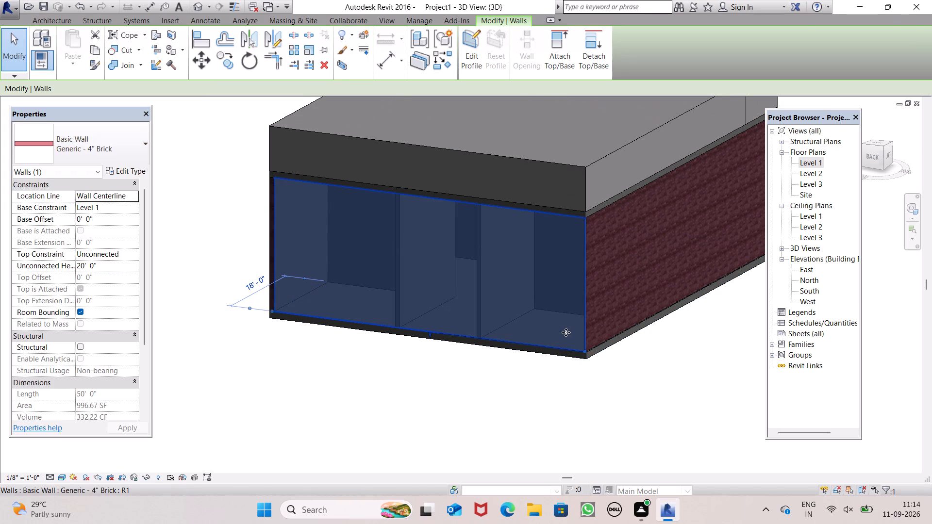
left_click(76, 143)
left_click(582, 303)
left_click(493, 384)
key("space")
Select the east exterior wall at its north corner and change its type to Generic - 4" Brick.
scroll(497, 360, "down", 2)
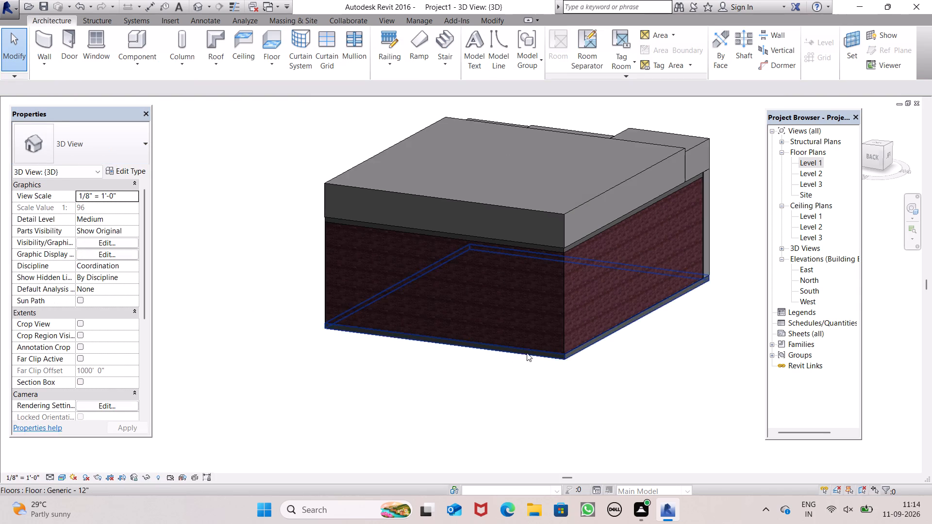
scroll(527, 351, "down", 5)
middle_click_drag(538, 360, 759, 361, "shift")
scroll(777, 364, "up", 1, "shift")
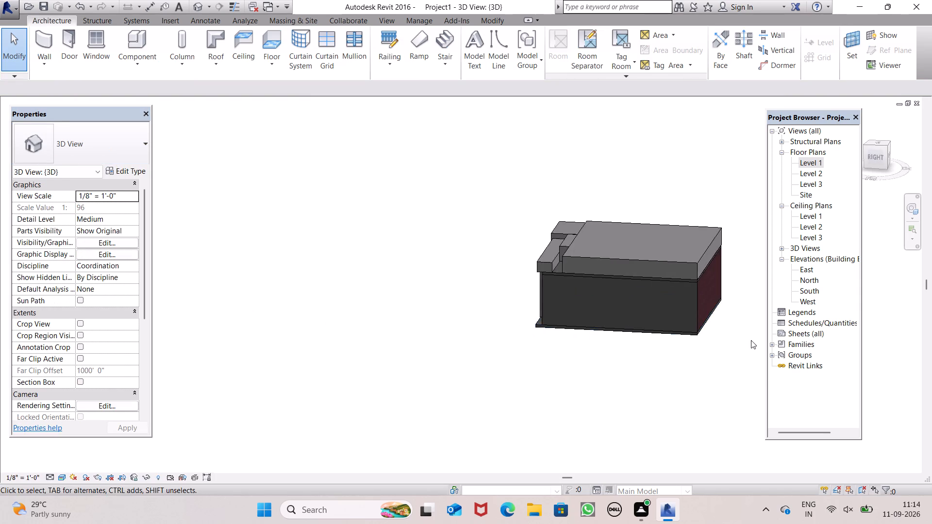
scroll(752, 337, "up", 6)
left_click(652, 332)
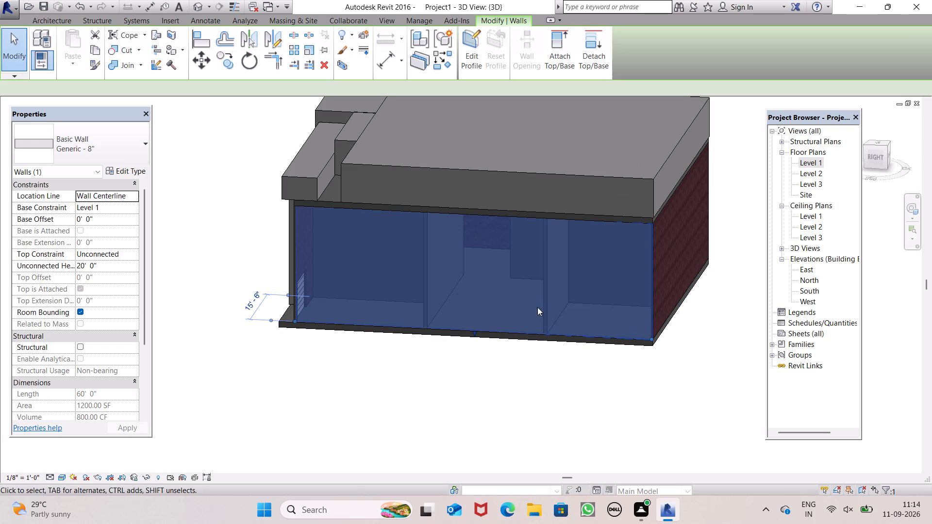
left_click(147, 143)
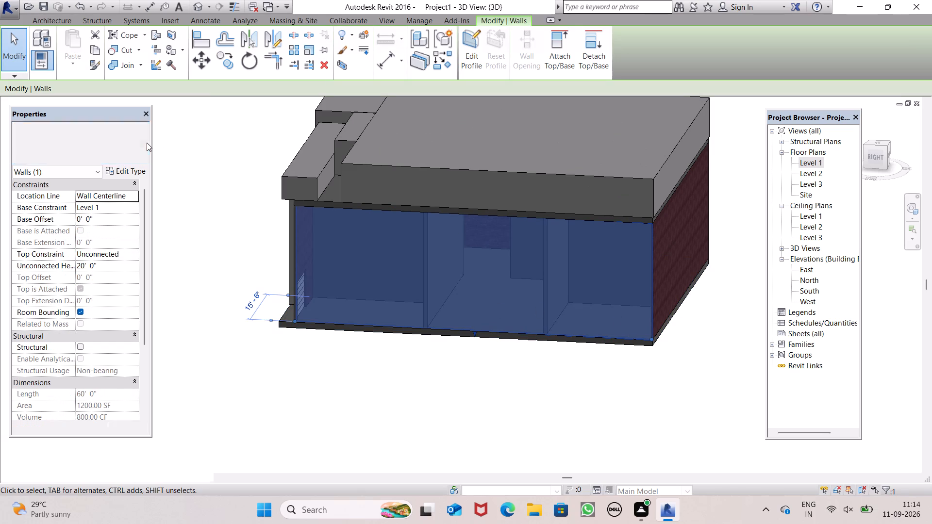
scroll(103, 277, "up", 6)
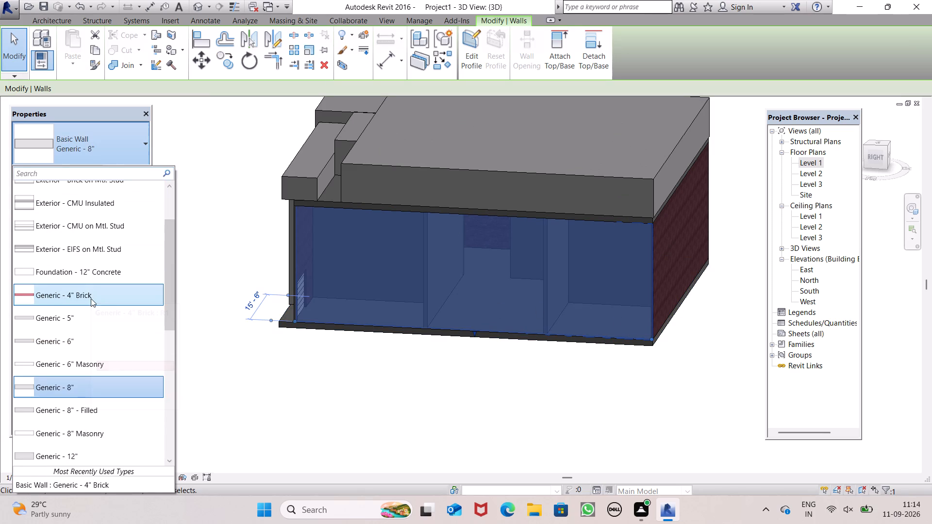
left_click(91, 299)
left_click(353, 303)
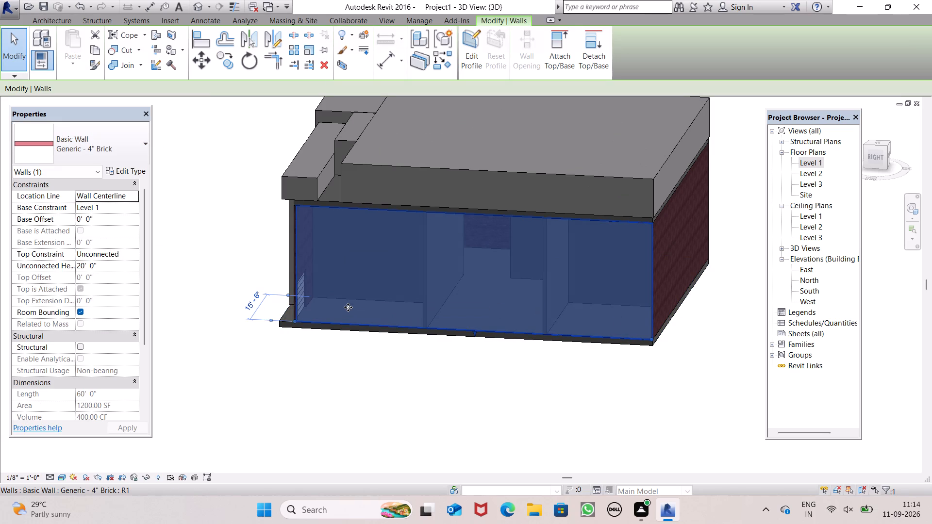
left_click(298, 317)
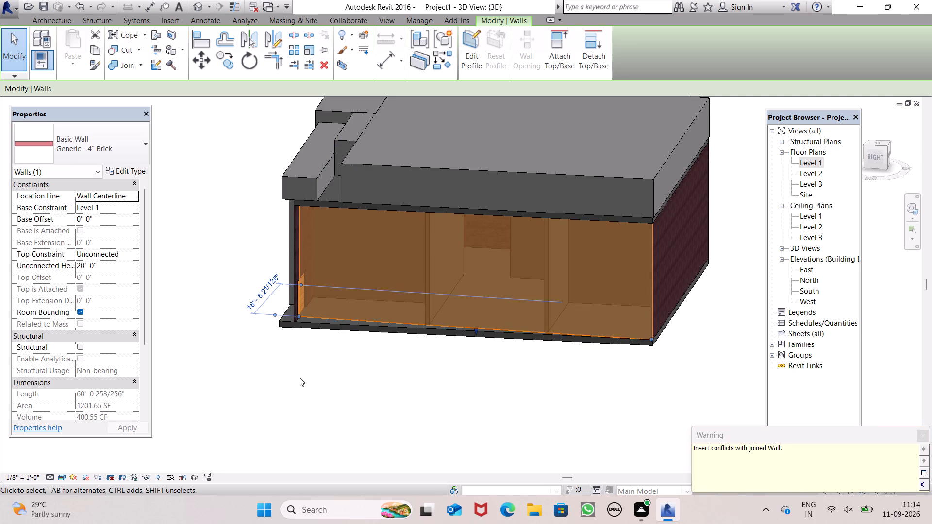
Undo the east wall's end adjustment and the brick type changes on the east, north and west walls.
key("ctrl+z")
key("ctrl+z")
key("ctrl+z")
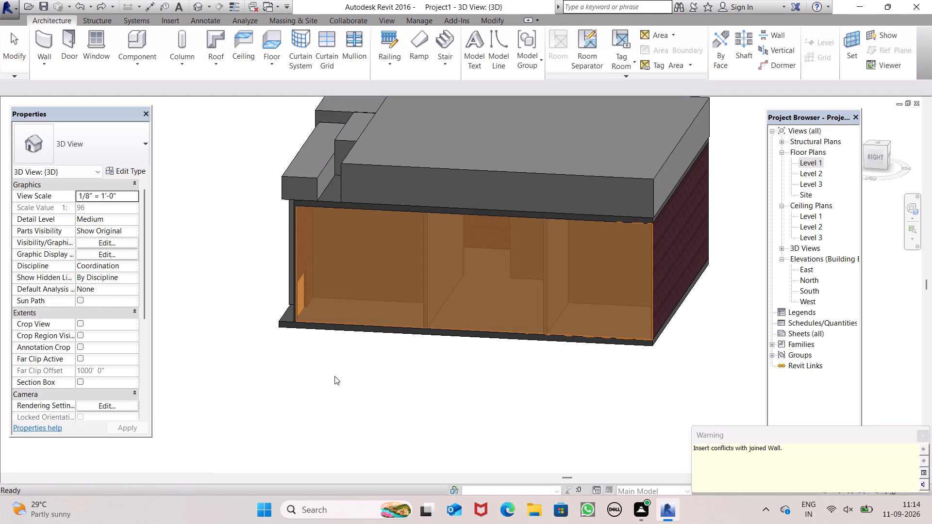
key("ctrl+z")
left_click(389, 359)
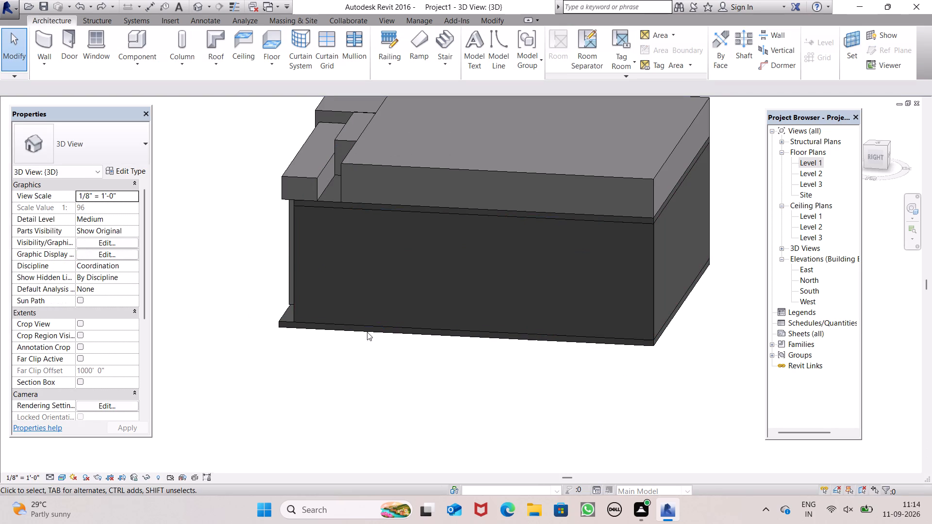
Select the overhead sectional door near the east end of the south facade and flip its orientation.
left_click(294, 311)
key("space")
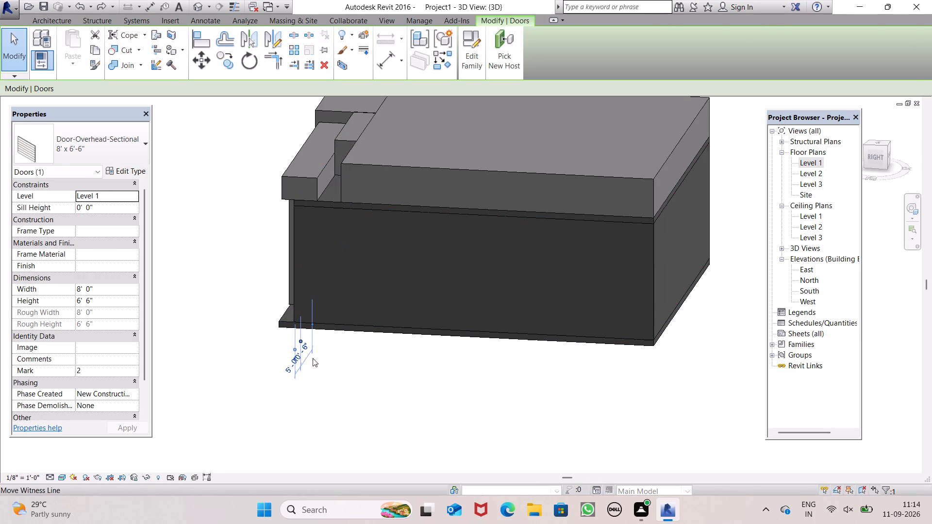
left_click(407, 380)
Change the east exterior wall's type from its north corner to Generic - 4" Brick.
left_click(653, 327)
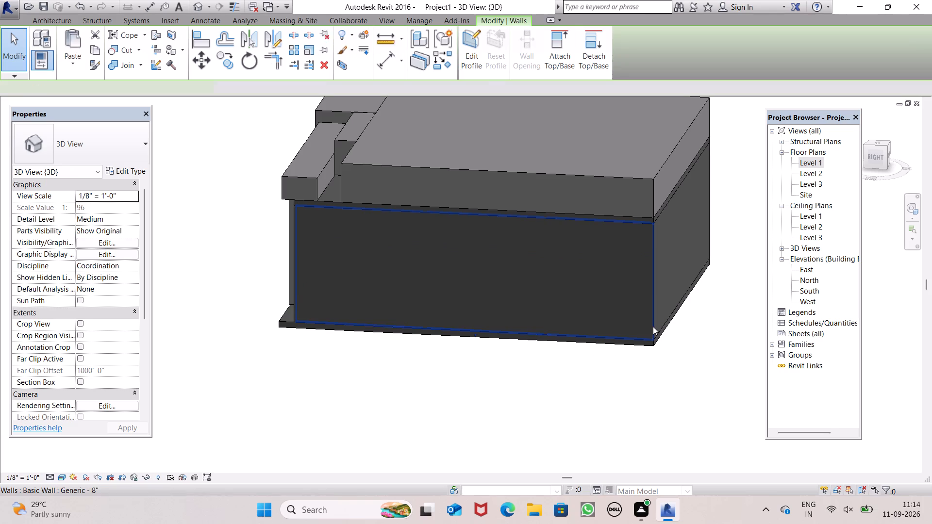
left_click(140, 139)
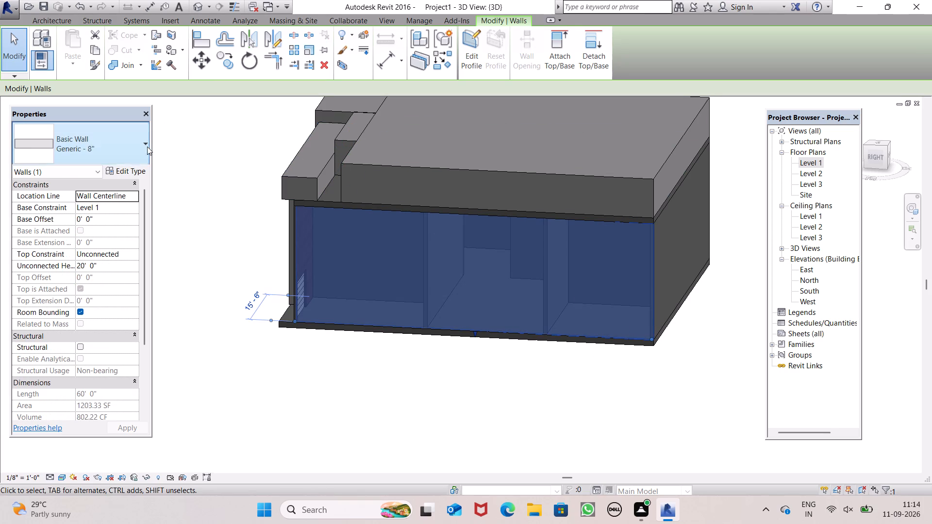
scroll(100, 311, "down", 4)
scroll(100, 310, "up", 10)
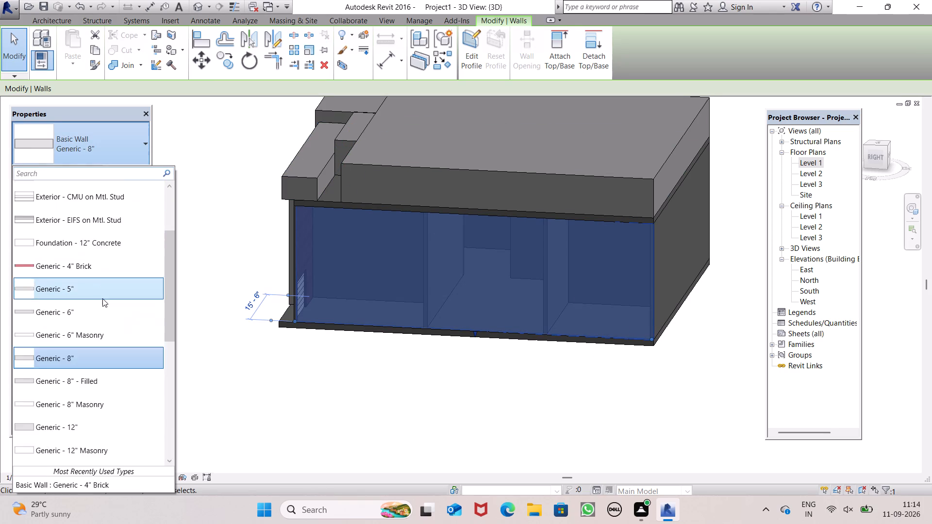
scroll(102, 298, "up", 6)
left_click(81, 361)
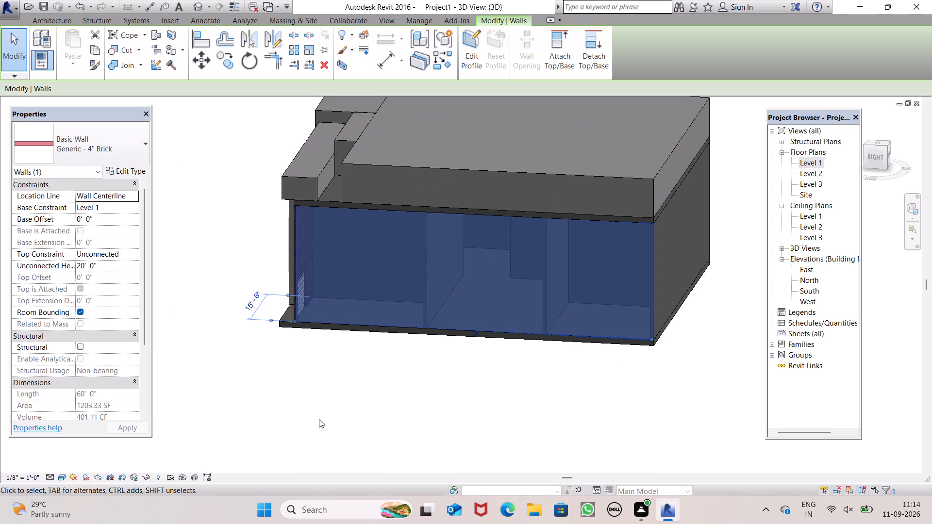
left_click(389, 377)
Select the north exterior wall at its lower east corner and change its type to Generic - 4" Brick.
scroll(473, 368, "down", 4)
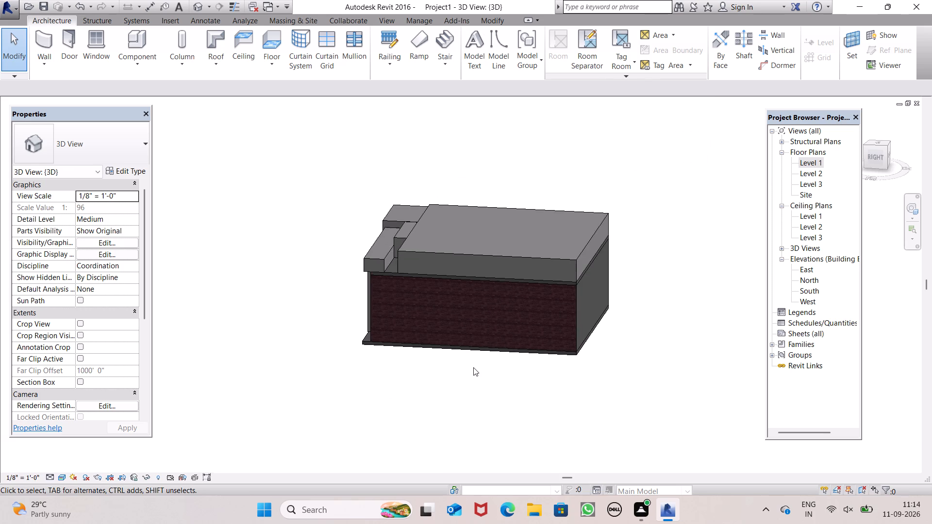
middle_click_drag(530, 376, 399, 374)
scroll(395, 378, "up", 4)
scroll(388, 384, "down", 1)
scroll(388, 384, "up", 3)
left_click(338, 365)
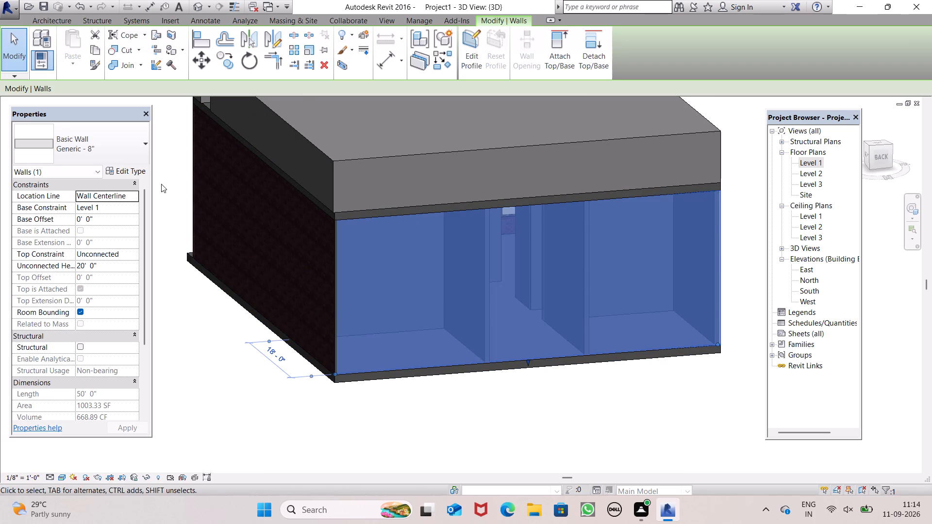
left_click(135, 147)
scroll(110, 302, "up", 7)
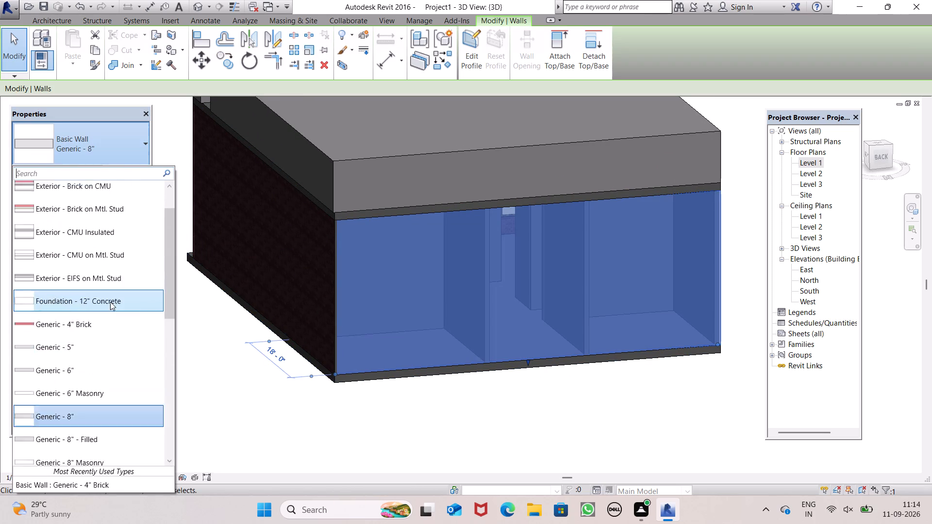
scroll(110, 302, "up", 2)
left_click(83, 372)
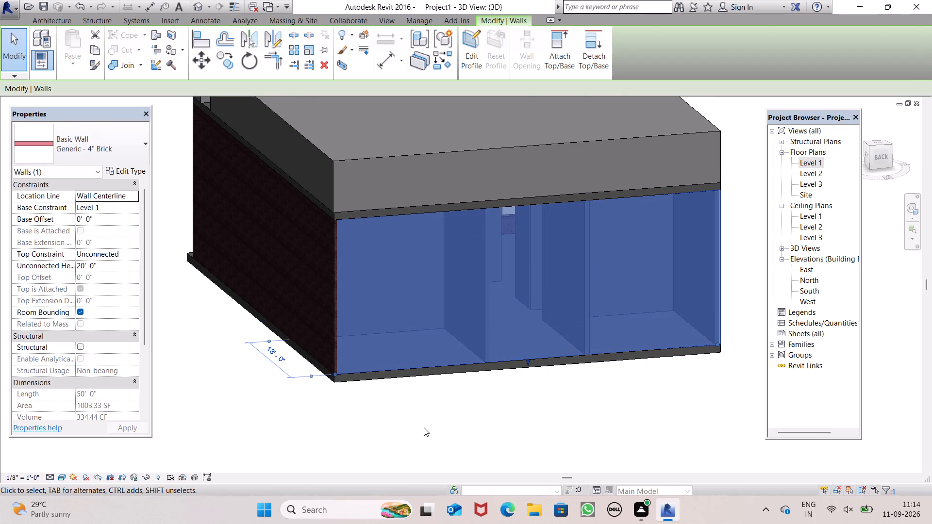
left_click(448, 418)
scroll(451, 392, "down", 4)
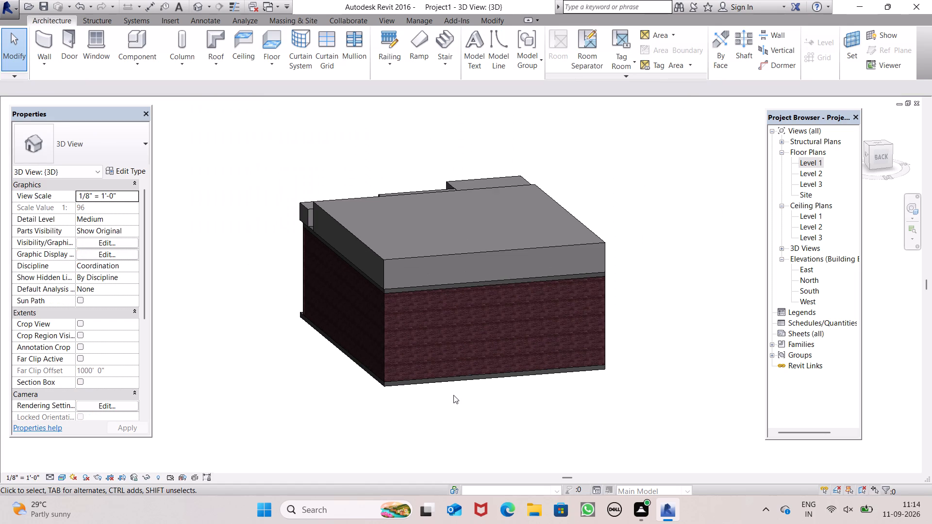
Change the west exterior wall's type from Generic - 8" to Generic - 4" Brick.
scroll(456, 393, "down", 2)
middle_click_drag(462, 397, 573, 438, "shift")
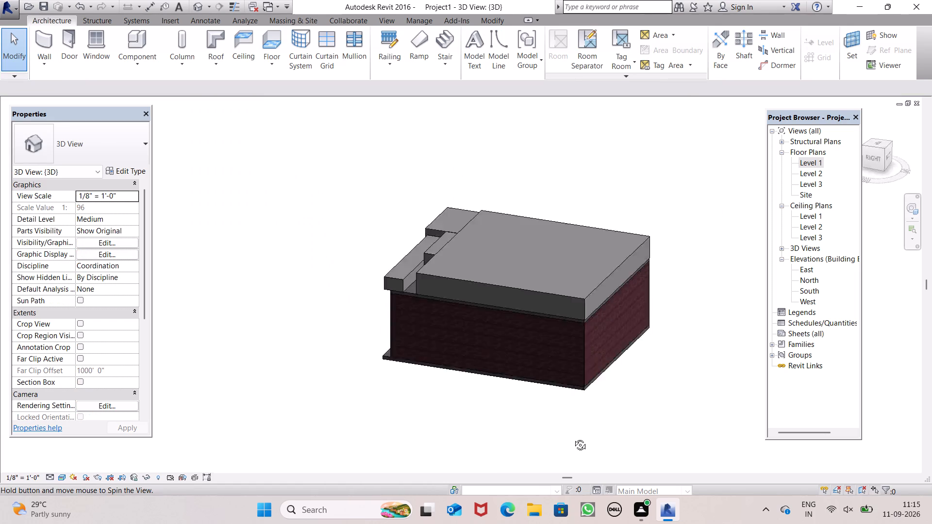
middle_click_drag(573, 438, 792, 383, "shift")
scroll(512, 313, "up", 5)
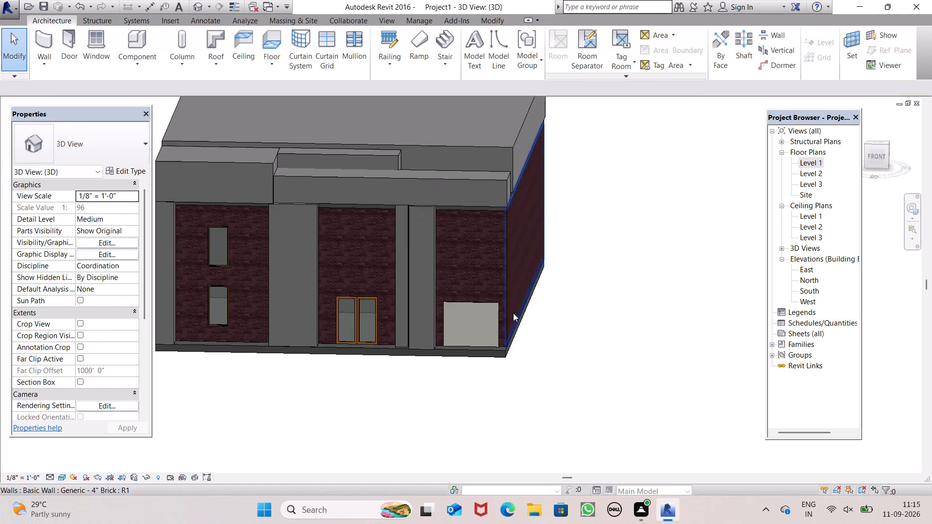
scroll(541, 327, "down", 3)
middle_click_drag(562, 329, 654, 321)
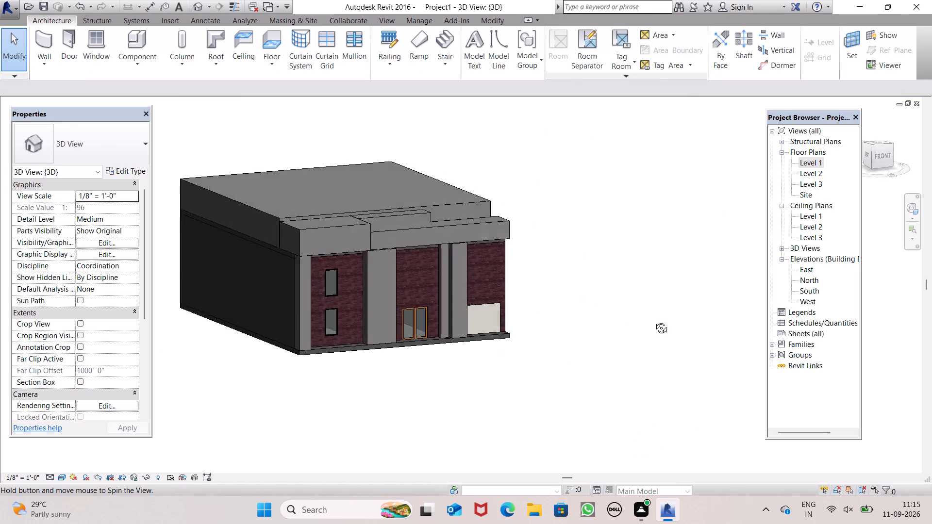
middle_click_drag(654, 321, 766, 273)
scroll(438, 346, "down", 2)
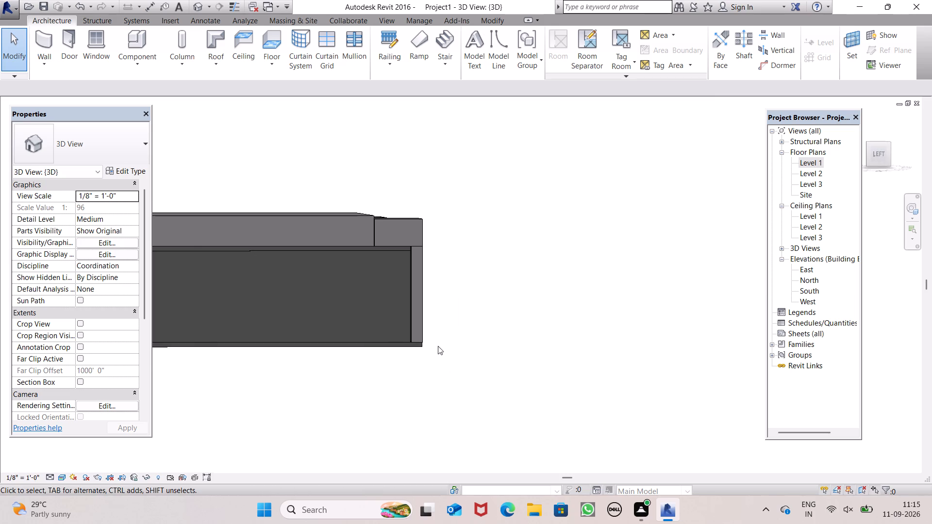
scroll(438, 346, "down", 3)
middle_click_drag(463, 354, 481, 400)
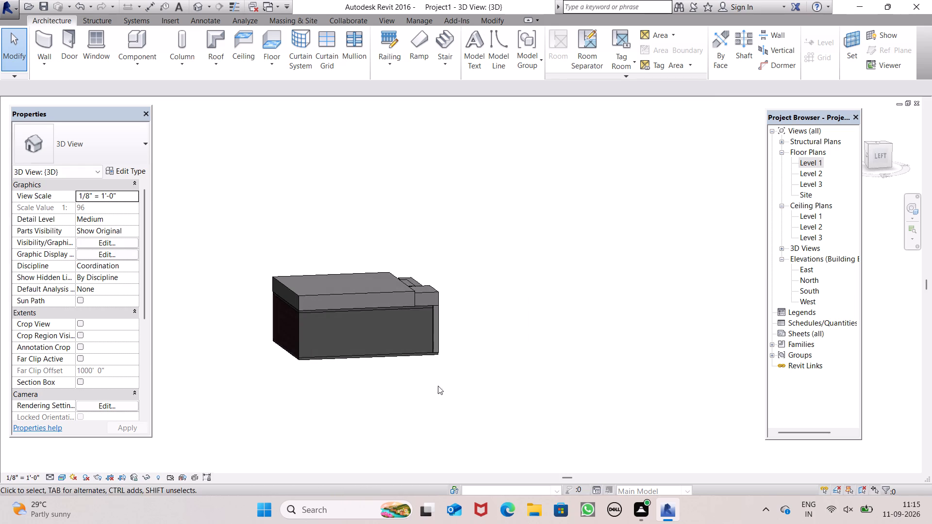
scroll(410, 369, "up", 8)
scroll(429, 333, "down", 1)
scroll(429, 333, "up", 2)
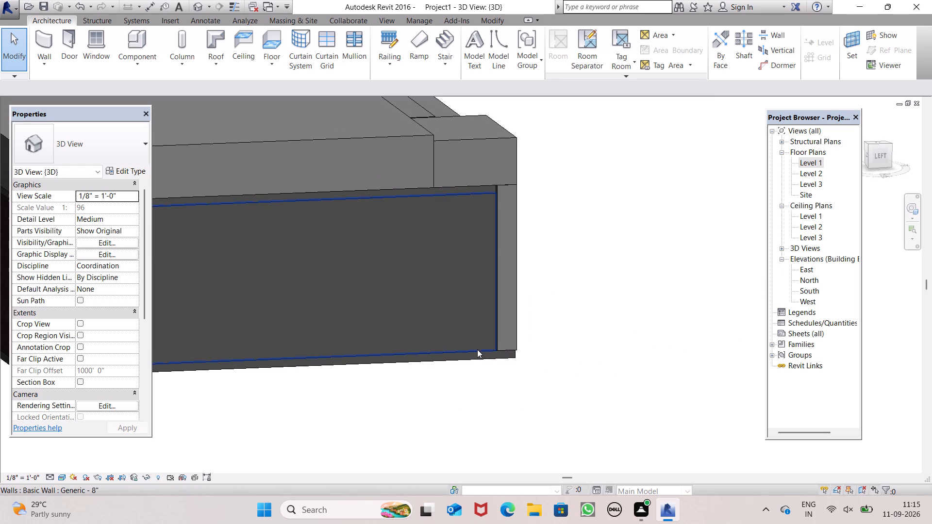
left_click(477, 349)
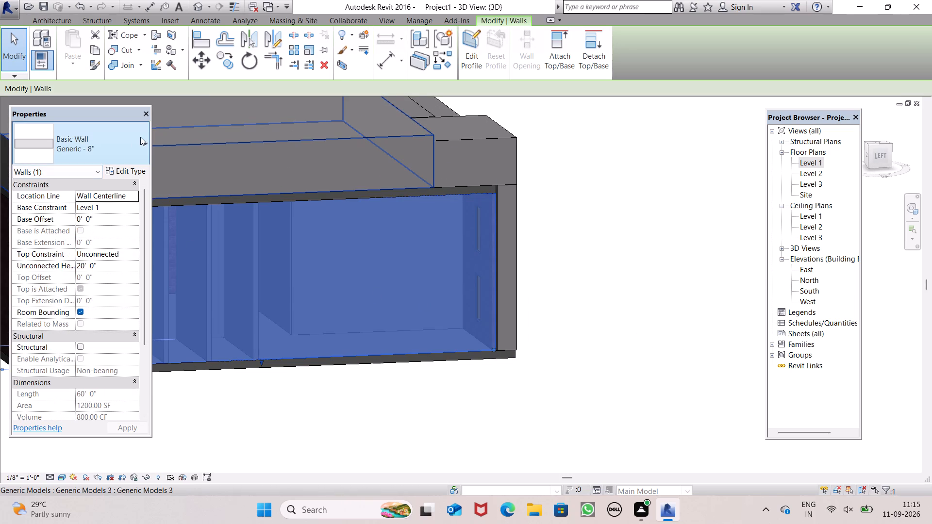
left_click(148, 147)
scroll(91, 277, "up", 7)
left_click(86, 324)
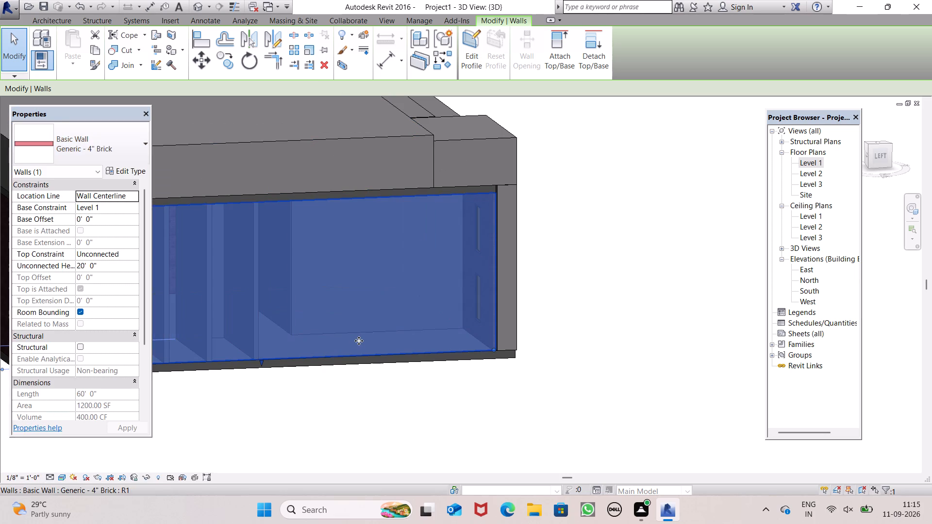
left_click(467, 414)
Start saving the project in the Documents folder, clear the proposed file name and look through the existing project files.
scroll(517, 391, "down", 7)
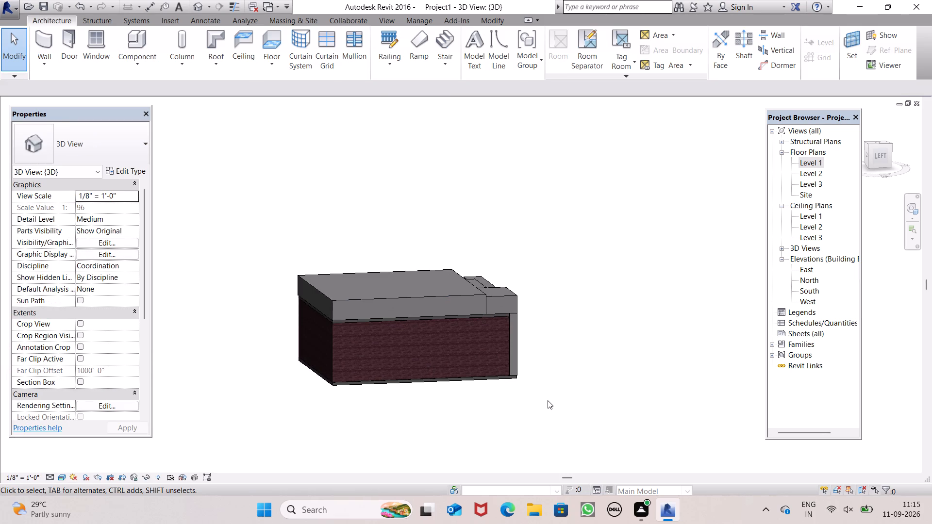
scroll(548, 400, "down", 2)
middle_click_drag(569, 399, 417, 412, "shift")
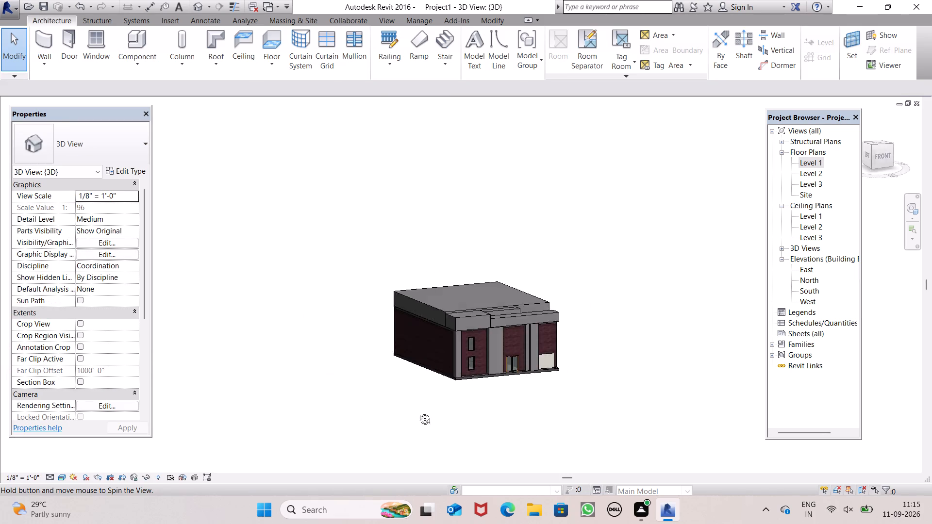
middle_click_drag(417, 412, 369, 409, "shift")
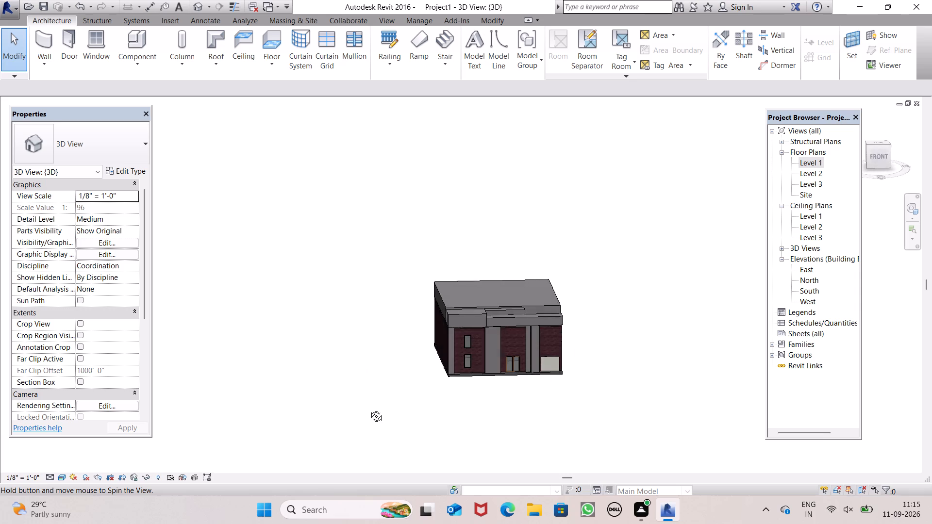
middle_click_drag(369, 409, 369, 404, "shift")
scroll(508, 384, "up", 5)
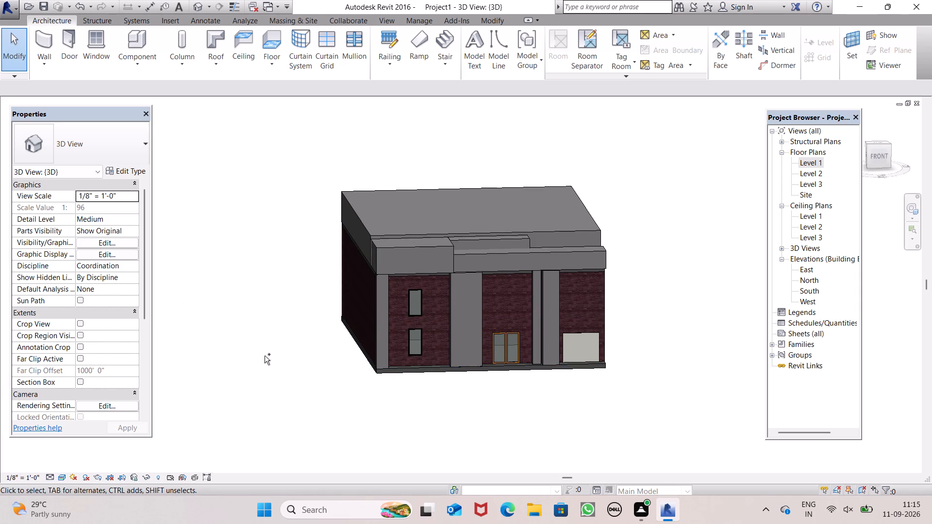
key("ctrl+s")
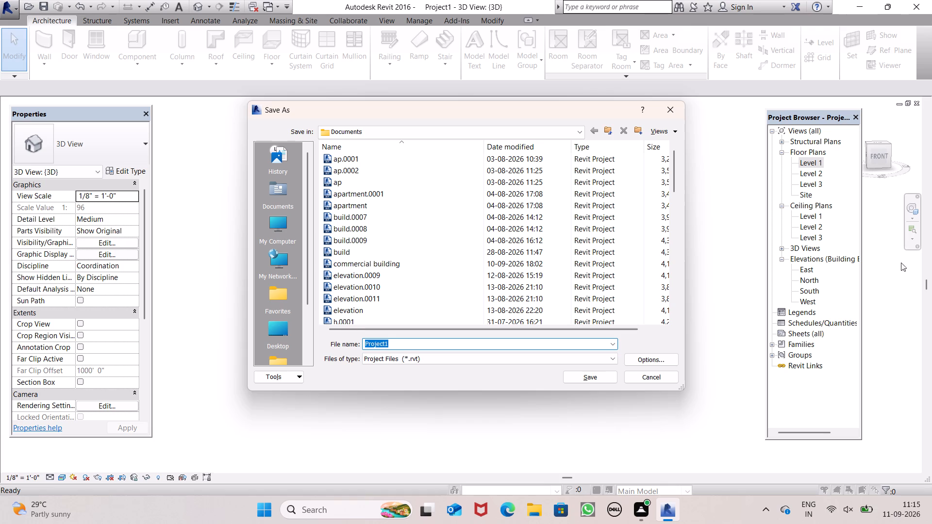
scroll(453, 293, "down", 6)
scroll(403, 295, "down", 4)
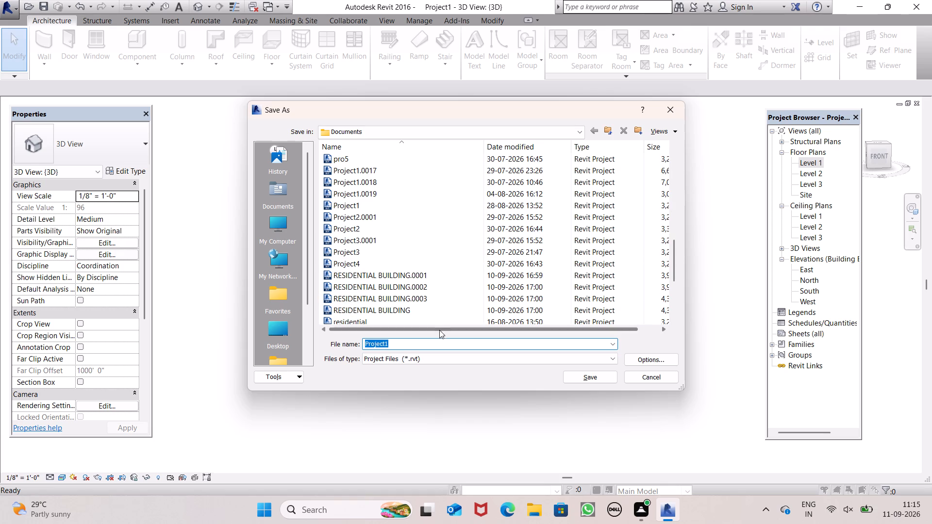
scroll(439, 338, "down", 6)
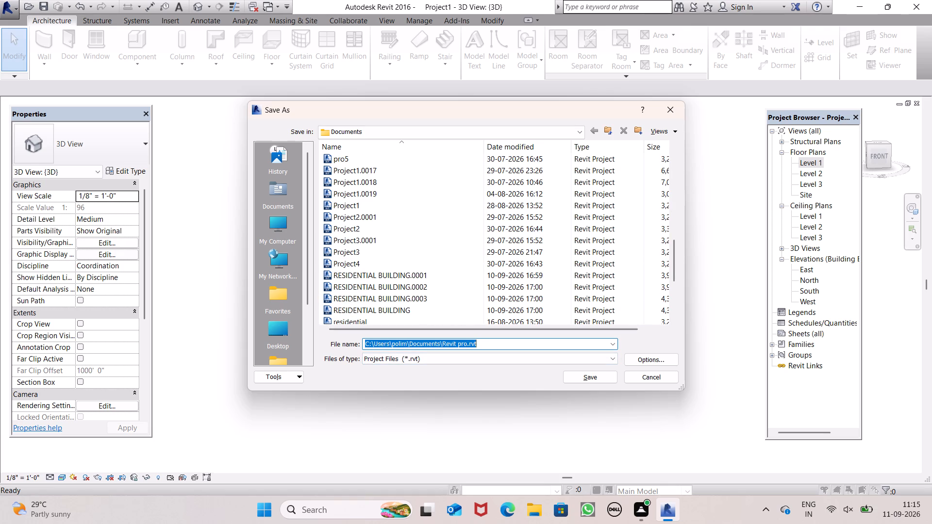
key("BackSpace")
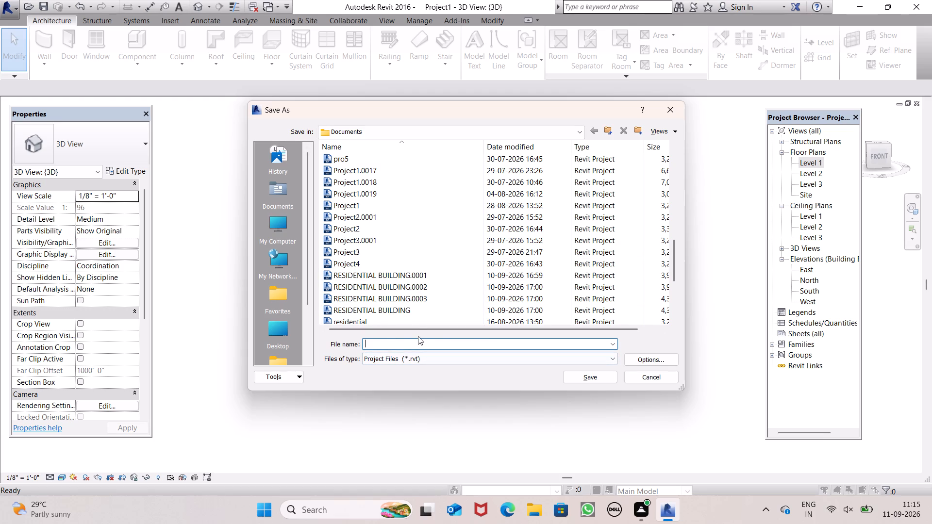
scroll(418, 328, "down", 5)
scroll(418, 327, "up", 6)
scroll(420, 323, "down", 3)
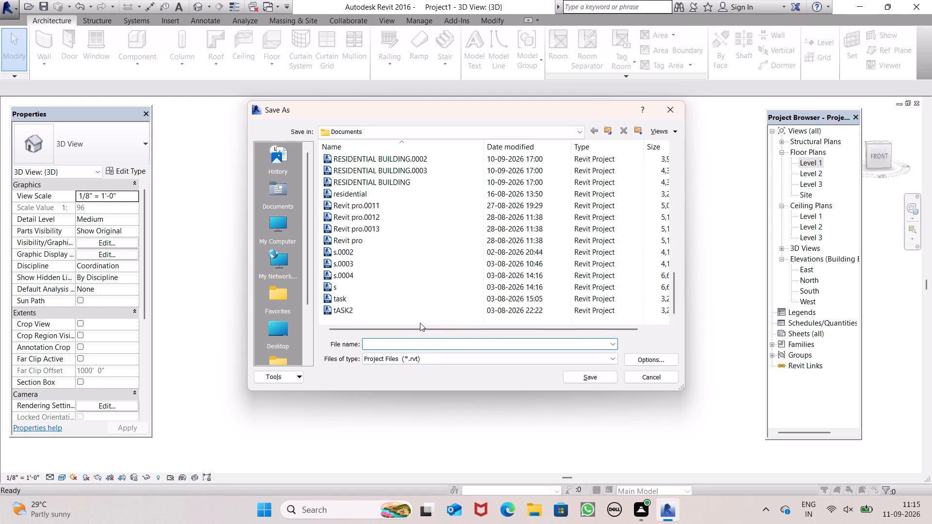
scroll(420, 323, "down", 7)
scroll(290, 284, "up", 1)
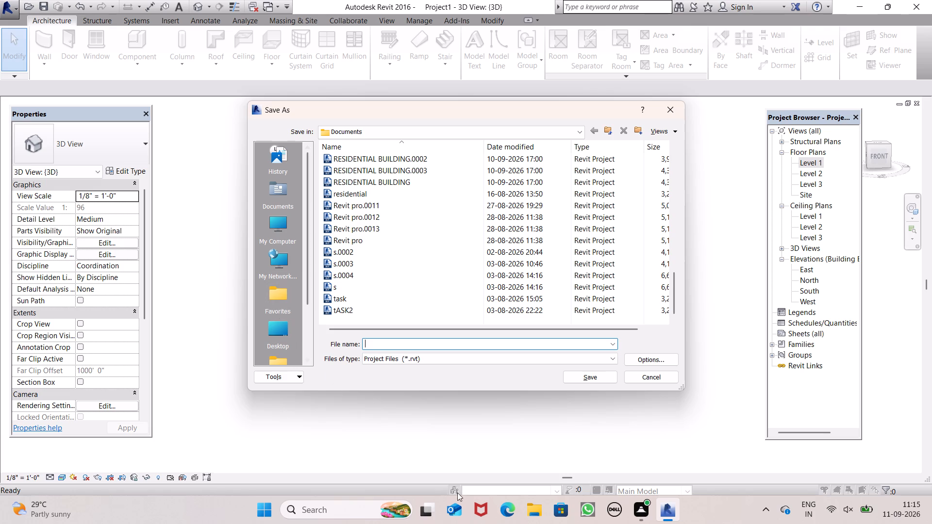
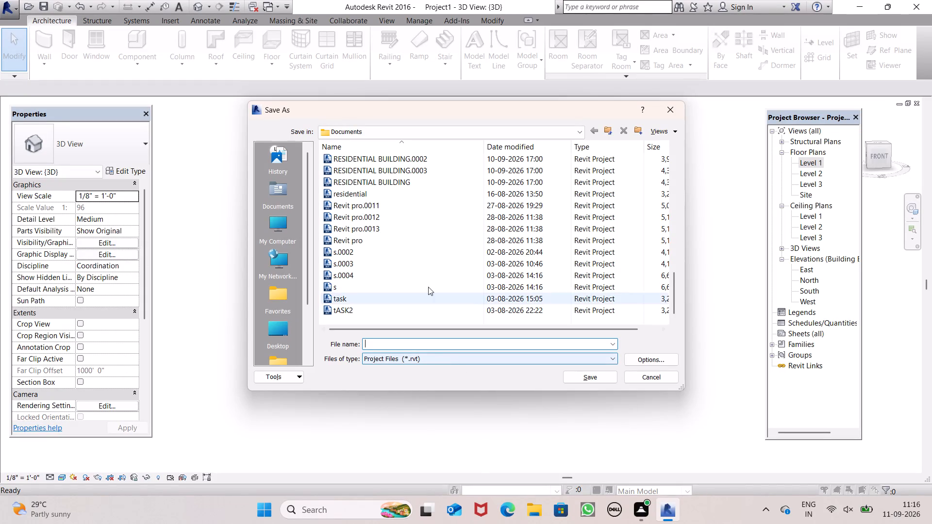
Save the project in the Documents folder as a Revit project file named "Individual house".
scroll(427, 262, "down", 4)
scroll(425, 275, "up", 4)
scroll(425, 275, "down", 1)
scroll(425, 275, "up", 1)
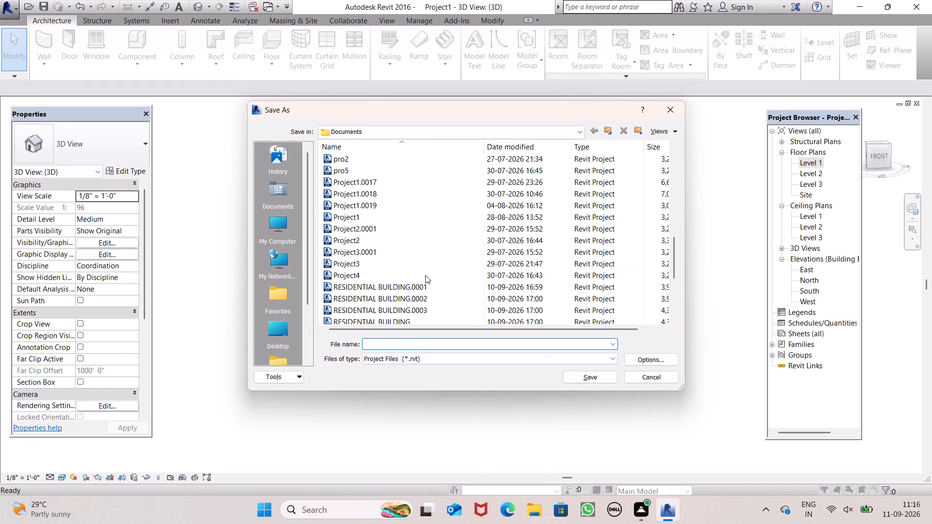
scroll(426, 276, "up", 4)
scroll(433, 289, "down", 3)
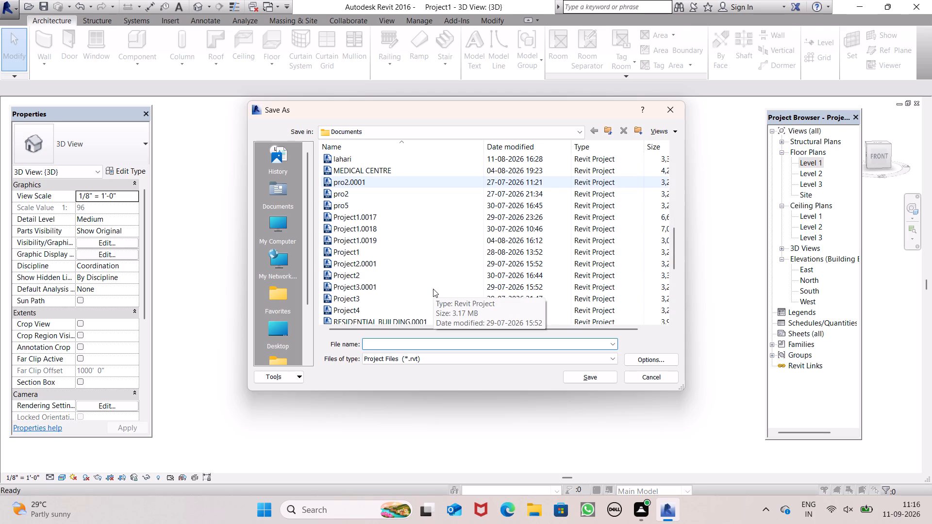
scroll(433, 292, "down", 12)
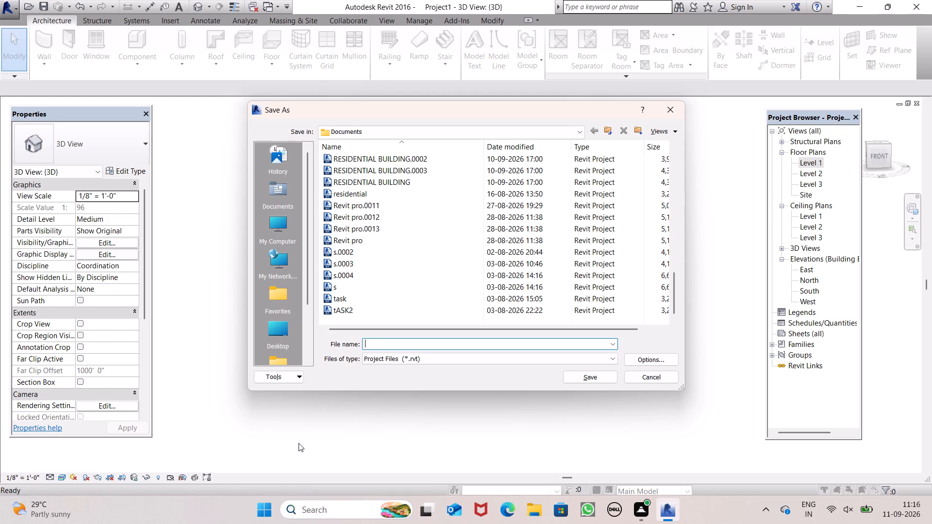
left_click(396, 346)
key("i")
key("n")
key("BackSpace")
key("BackSpace")
key("BackSpace")
type("ndividual hpud")
key("BackSpace")
key("BackSpace")
key("BackSpace")
key("BackSpace")
type("house")
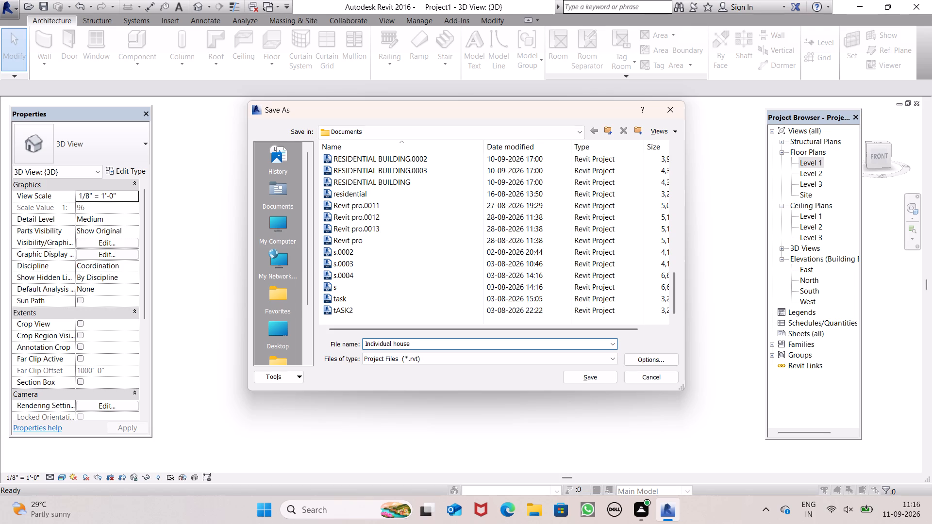
key("Return")
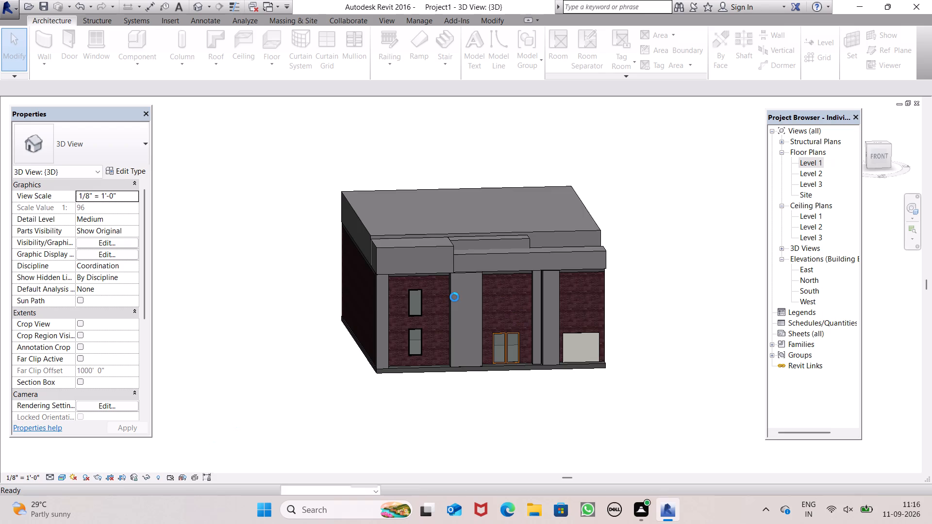
Examine the house model in the 3D view, checking the front facade, side wall and roof from several angles.
scroll(455, 296, "down", 3)
middle_click_drag(540, 311, 459, 287)
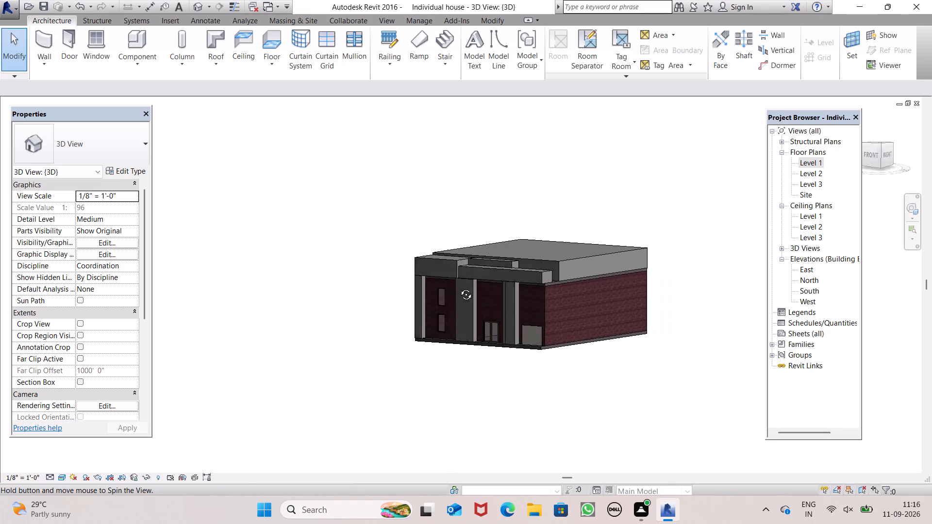
middle_click_drag(459, 287, 434, 314)
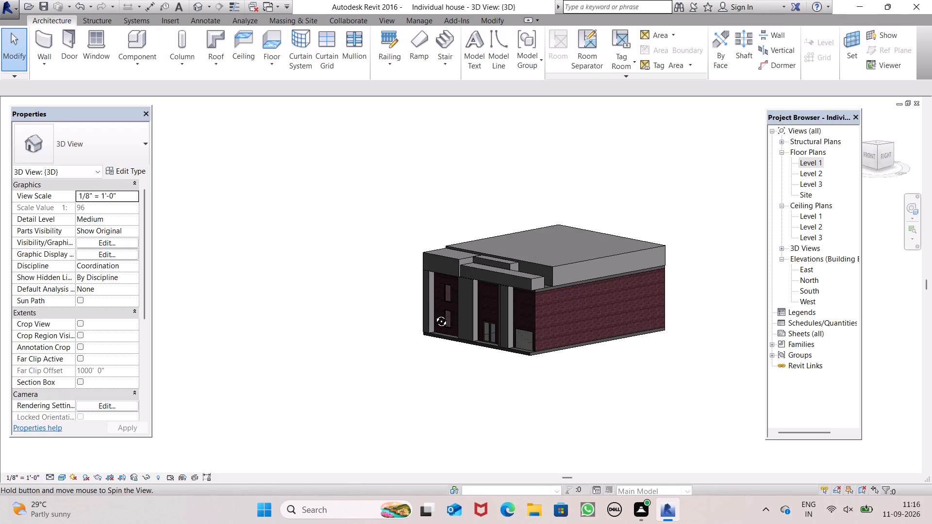
middle_click_drag(434, 314, 506, 270)
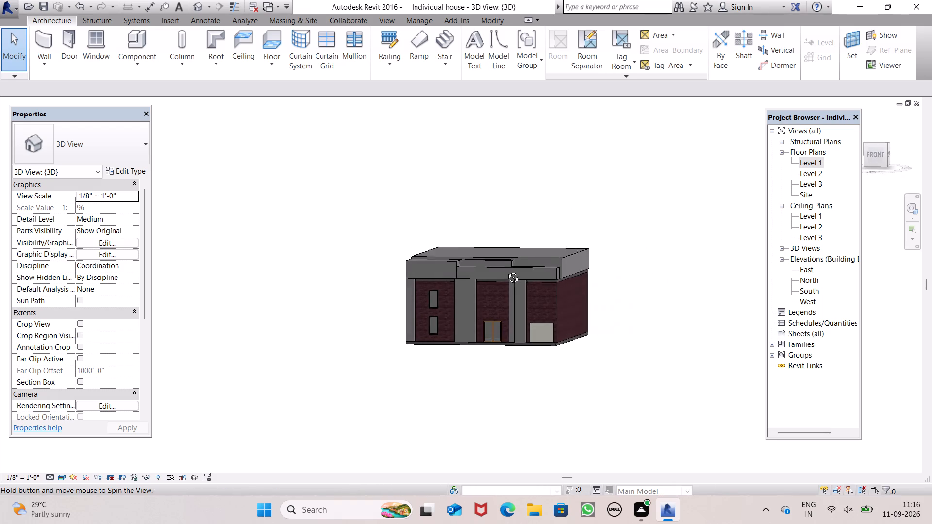
middle_click_drag(506, 270, 505, 268)
scroll(524, 282, "up", 5)
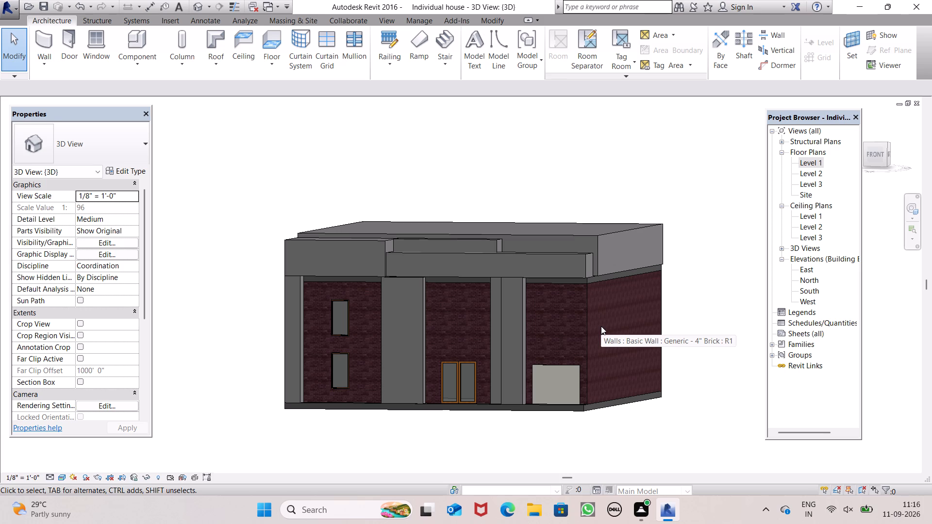
scroll(371, 342, "down", 6)
scroll(319, 328, "down", 1)
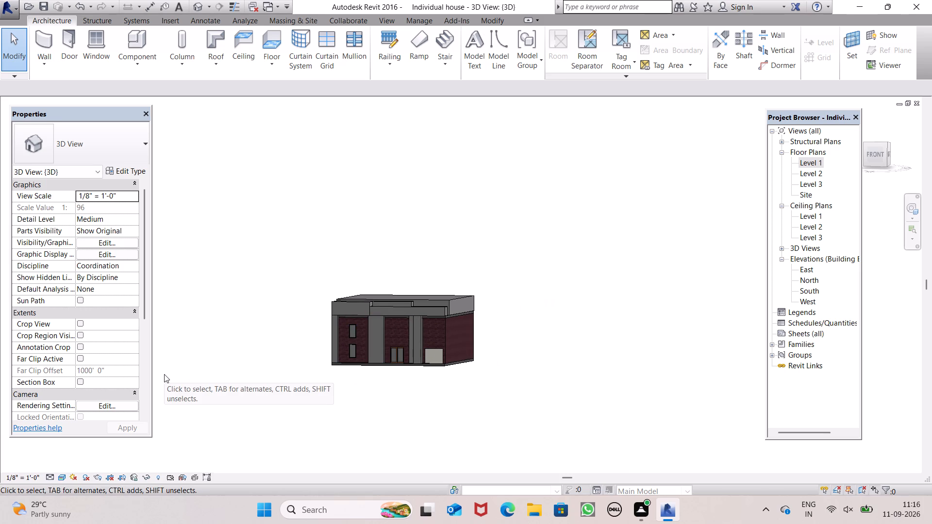
scroll(13, 279, "down", 2)
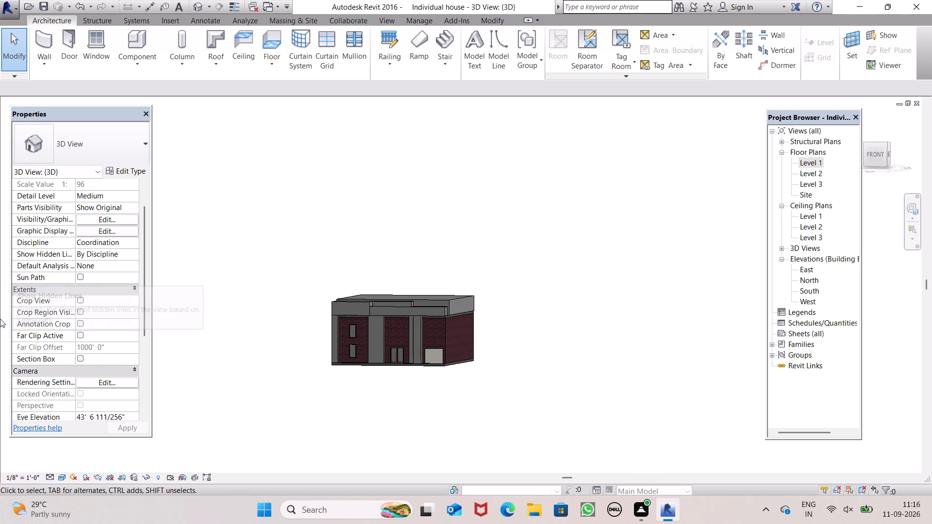
scroll(263, 265, "down", 4)
middle_click_drag(274, 278, 352, 349, "shift")
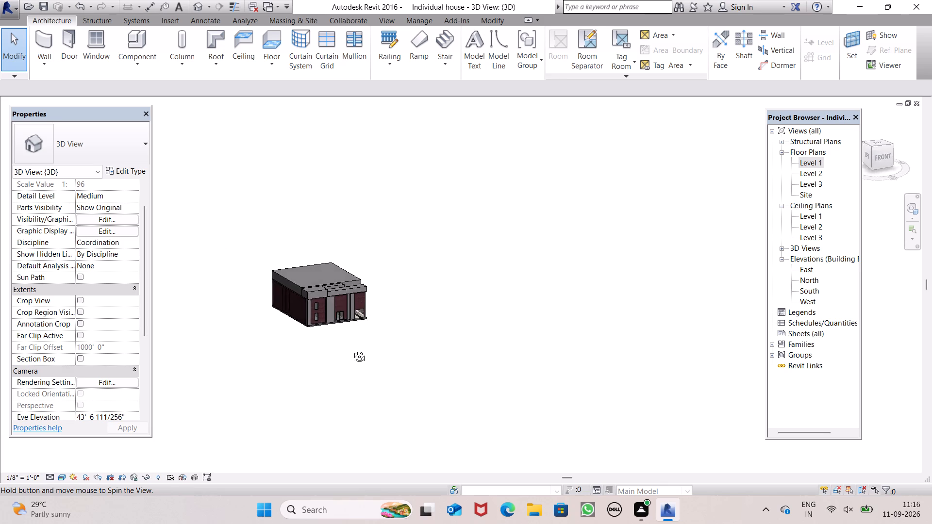
middle_click_drag(352, 349, 294, 324, "shift")
scroll(344, 300, "up", 7)
scroll(422, 311, "up", 4)
middle_click_drag(377, 358, 294, 334)
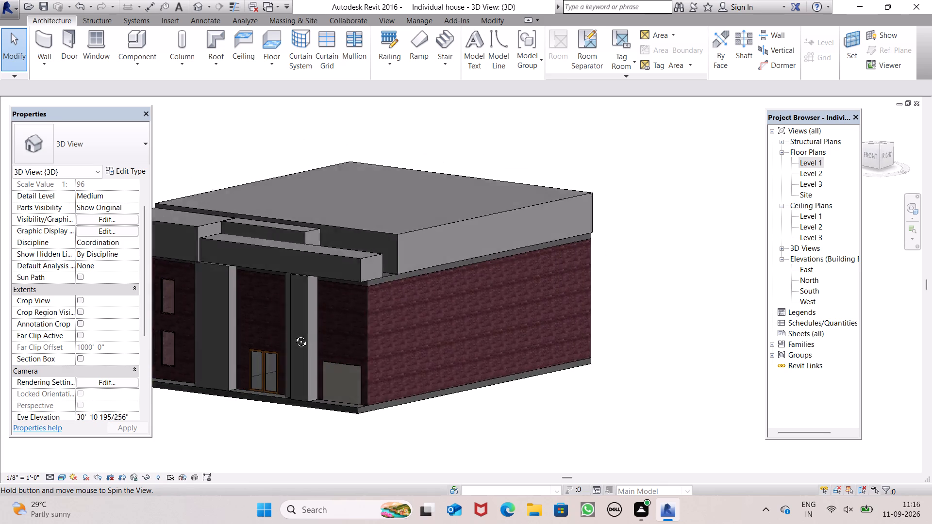
middle_click_drag(294, 334, 315, 313)
scroll(308, 308, "up", 1)
scroll(363, 334, "up", 4)
scroll(370, 332, "down", 2)
scroll(287, 252, "down", 1)
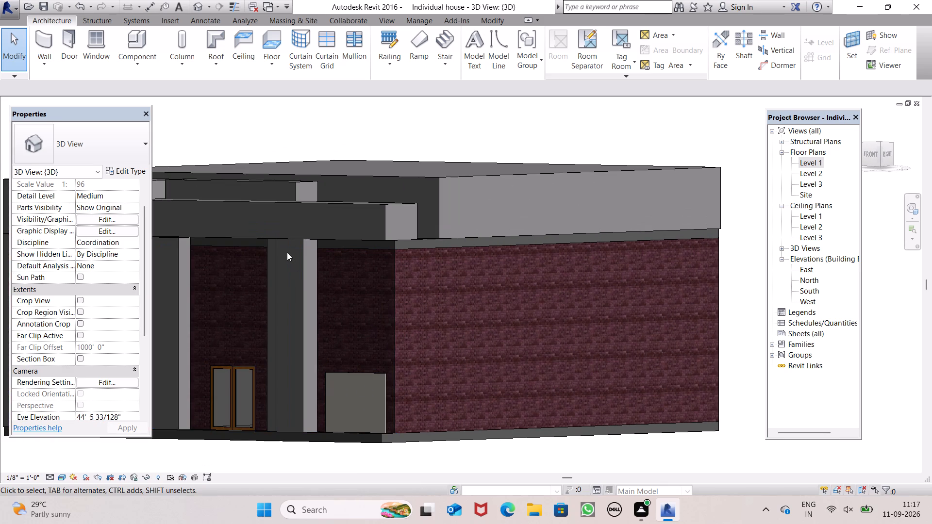
scroll(287, 252, "down", 5)
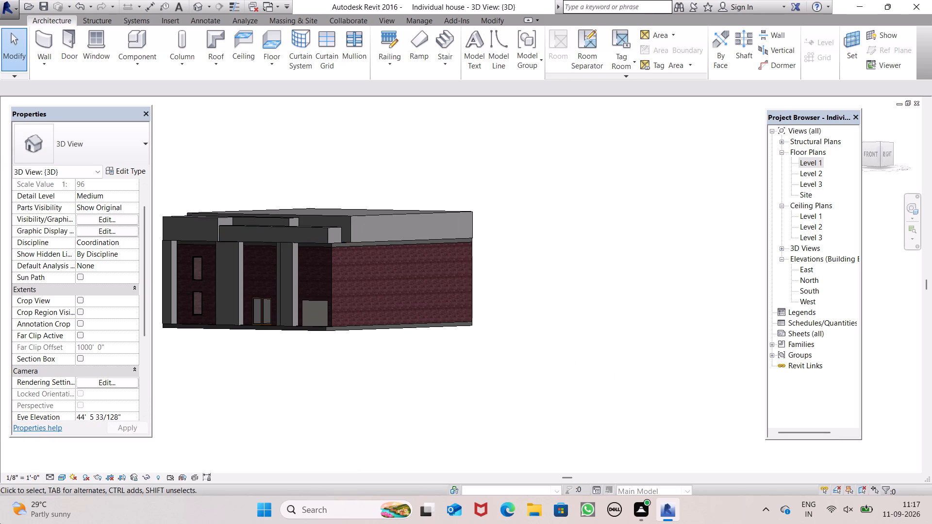
scroll(349, 306, "up", 4)
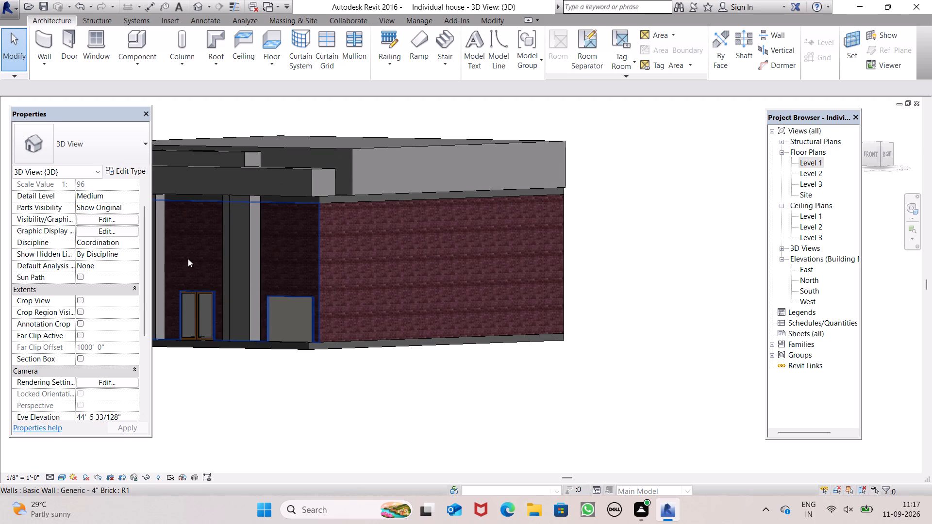
scroll(373, 290, "down", 6)
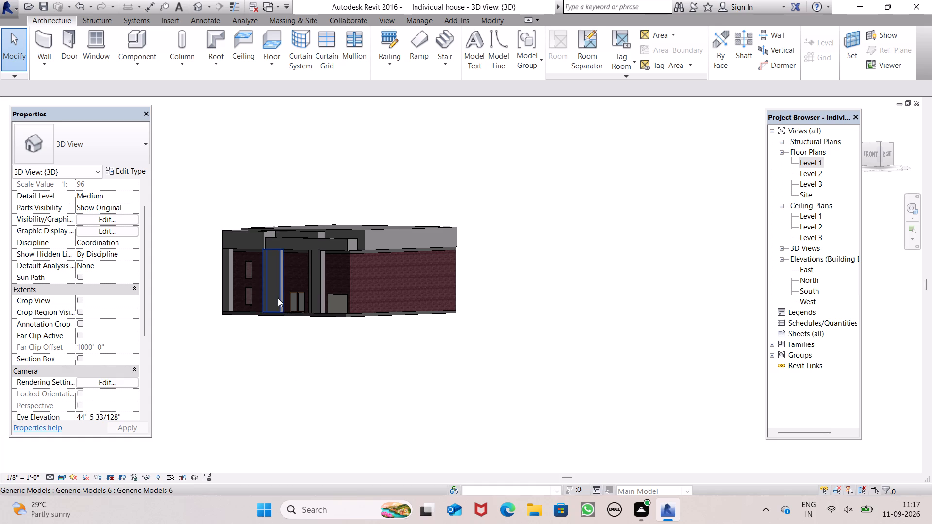
scroll(274, 298, "up", 6)
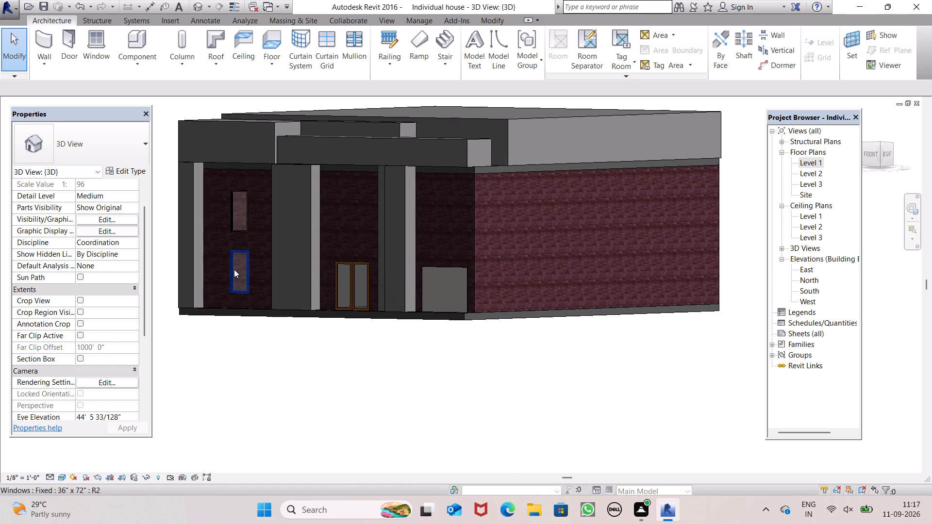
scroll(347, 293, "down", 5)
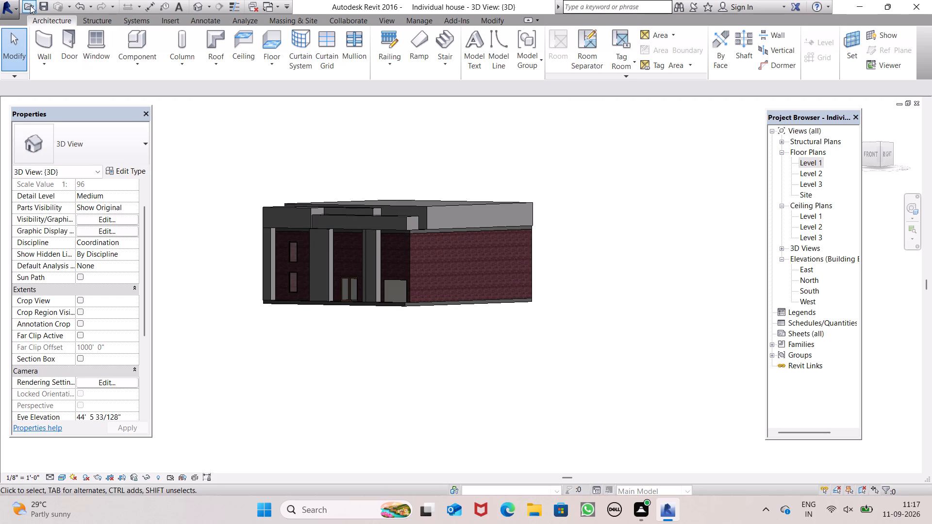
Export the current 3D view as an AutoCAD 2013 DWG file named "Individual house pdf" in the Documents folder.
left_click(15, 9)
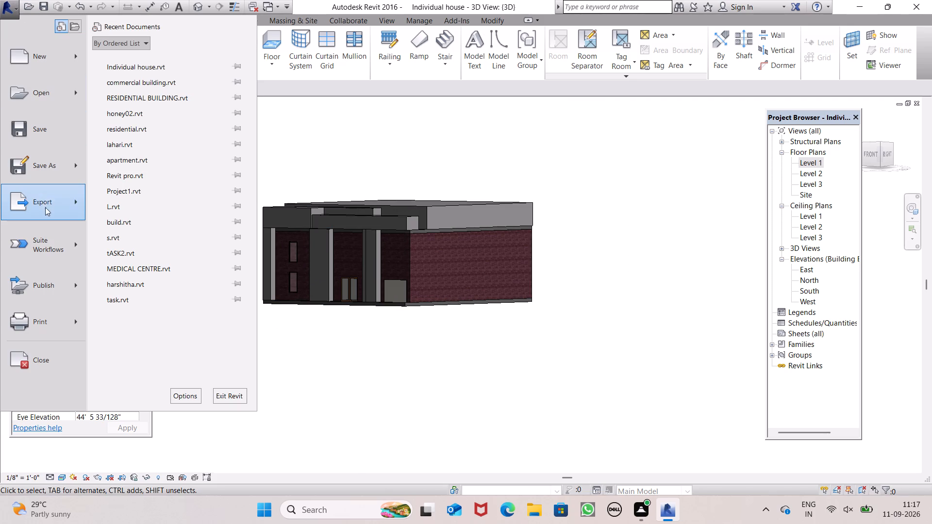
left_click(46, 195)
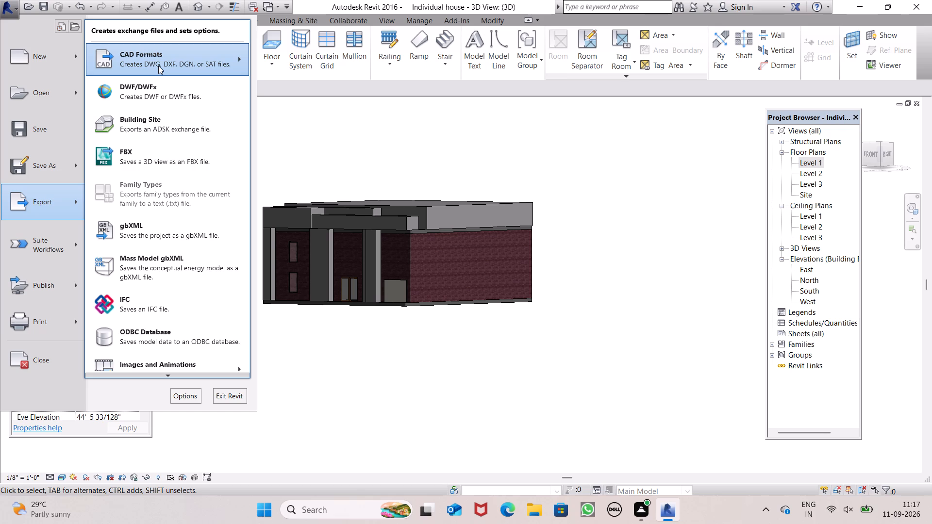
left_click(158, 65)
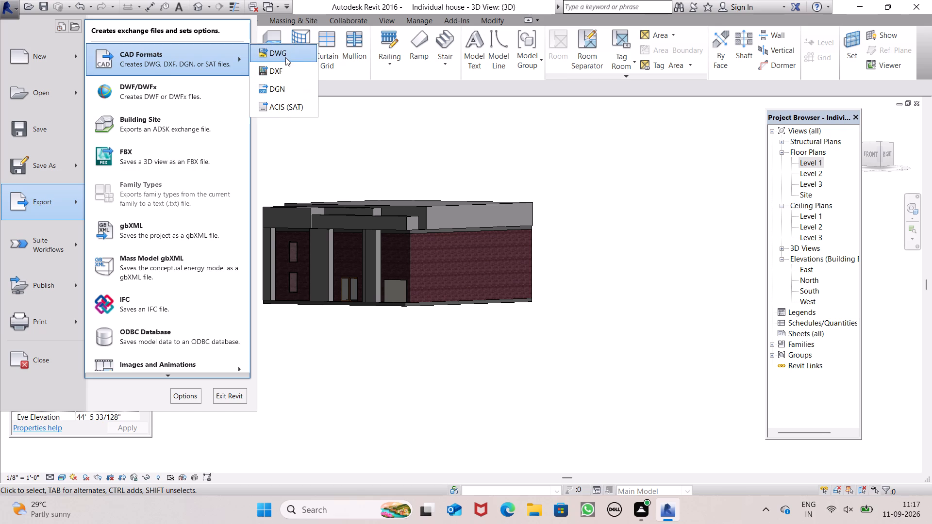
left_click(285, 57)
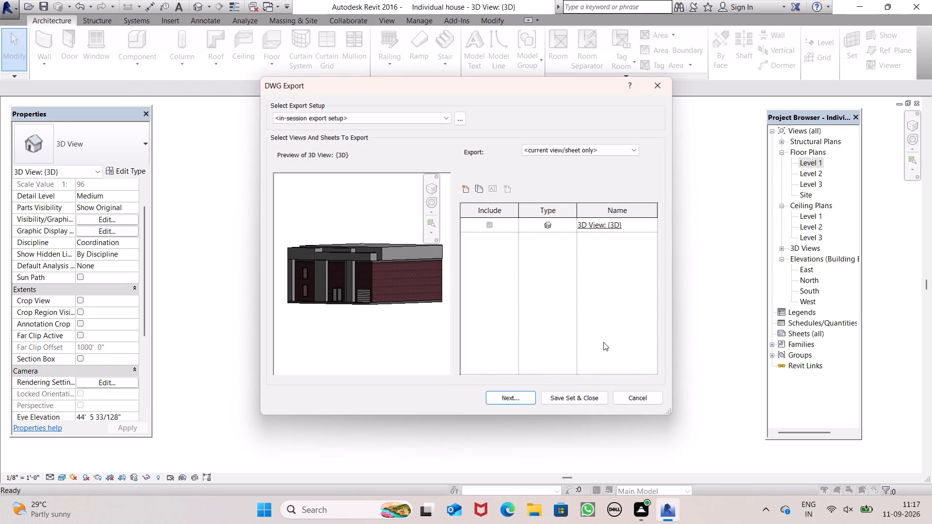
left_click(515, 398)
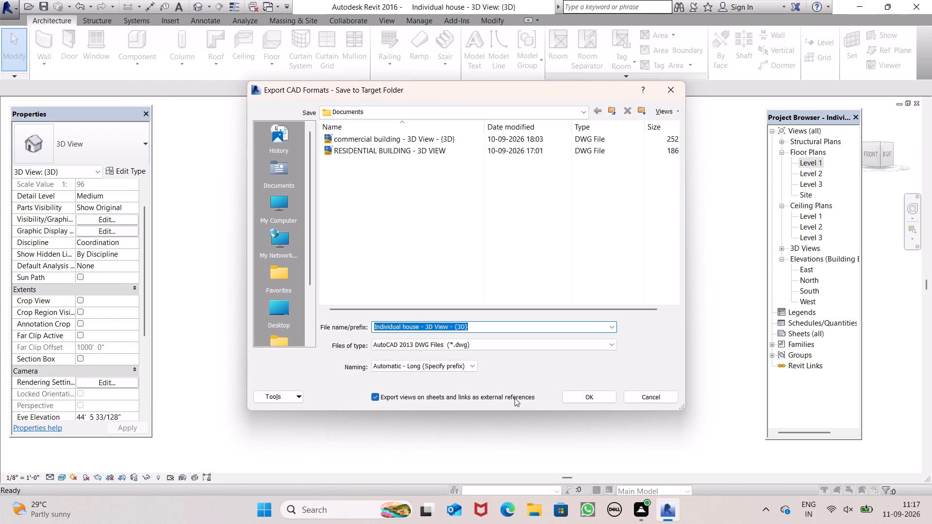
left_click(546, 330)
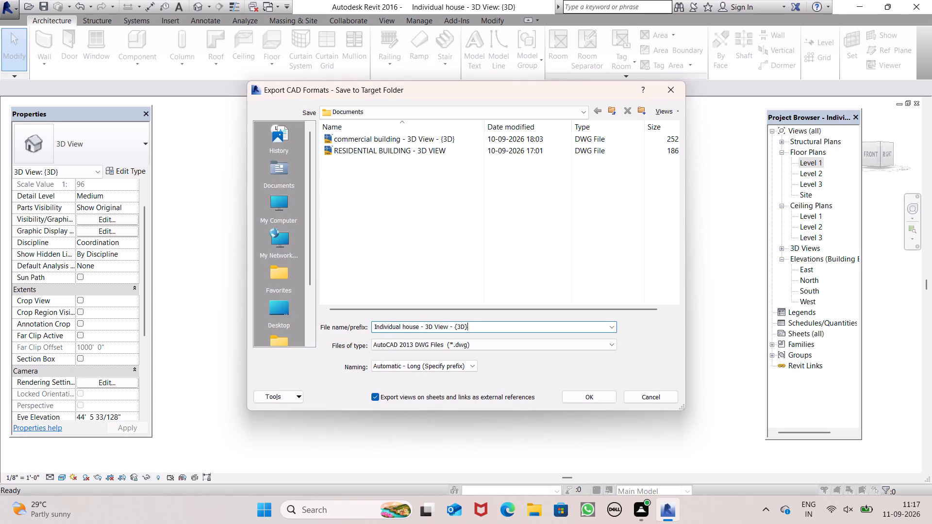
key("BackSpace")
key("BackSpace")
key("BackSpace")
key("BackSpace")
key("BackSpace")
key("BackSpace")
key("BackSpace")
key("BackSpace")
key("BackSpace")
key("BackSpace")
key("BackSpace")
key("BackSpace")
key("BackSpace")
key("BackSpace")
key("BackSpace")
key("BackSpace")
type("pdf")
key("Return")
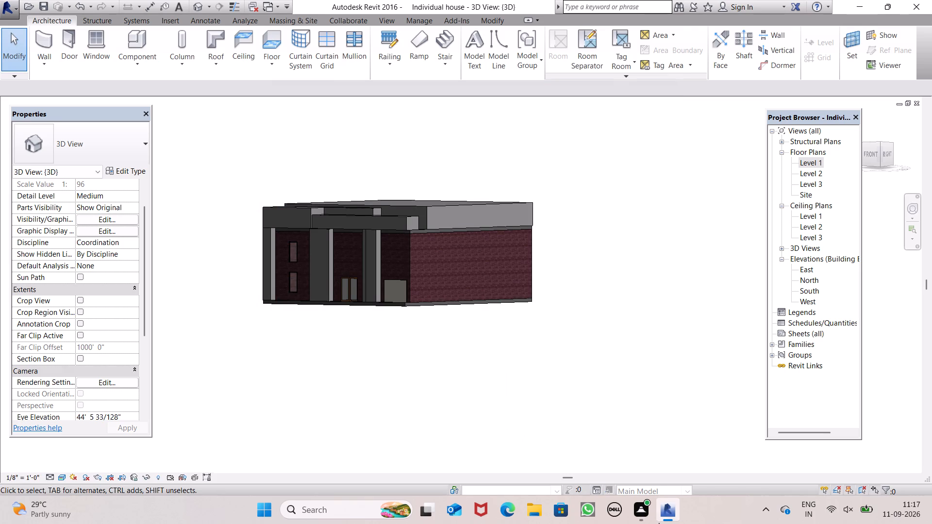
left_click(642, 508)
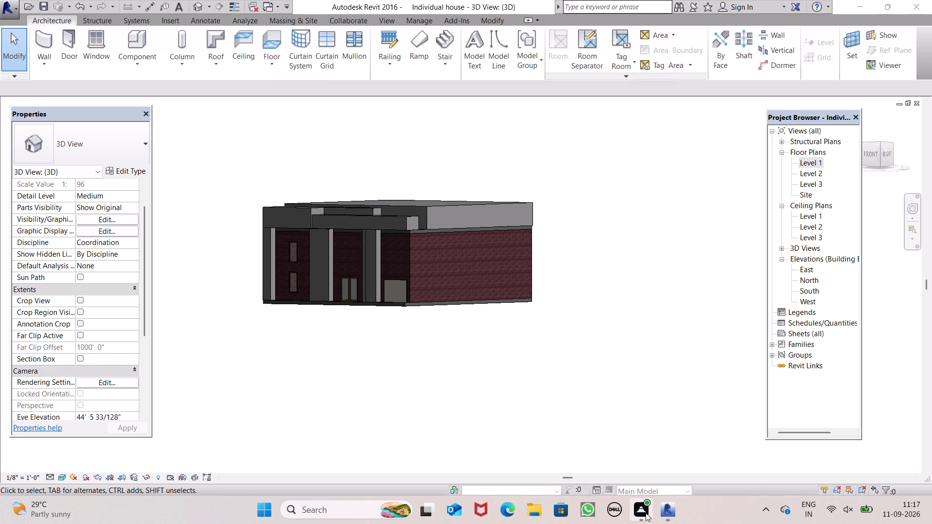